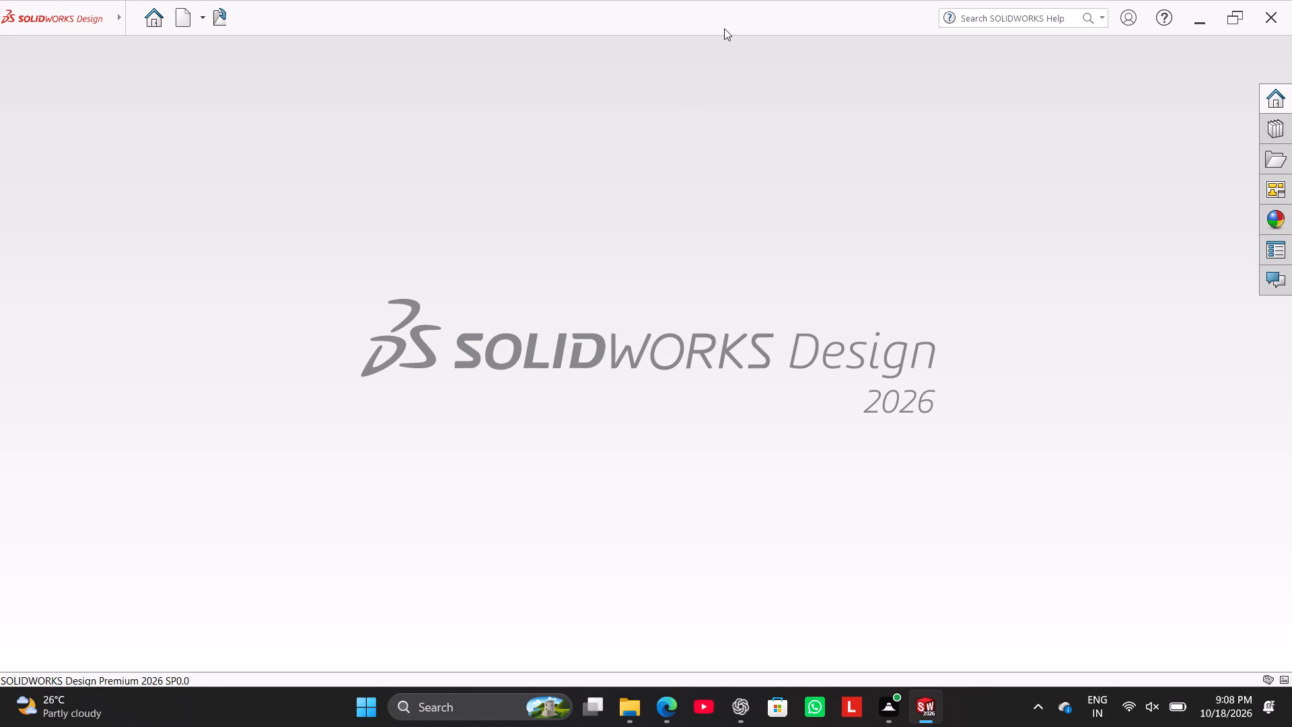
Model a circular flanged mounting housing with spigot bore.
Create a new part document.
left_click(178, 8)
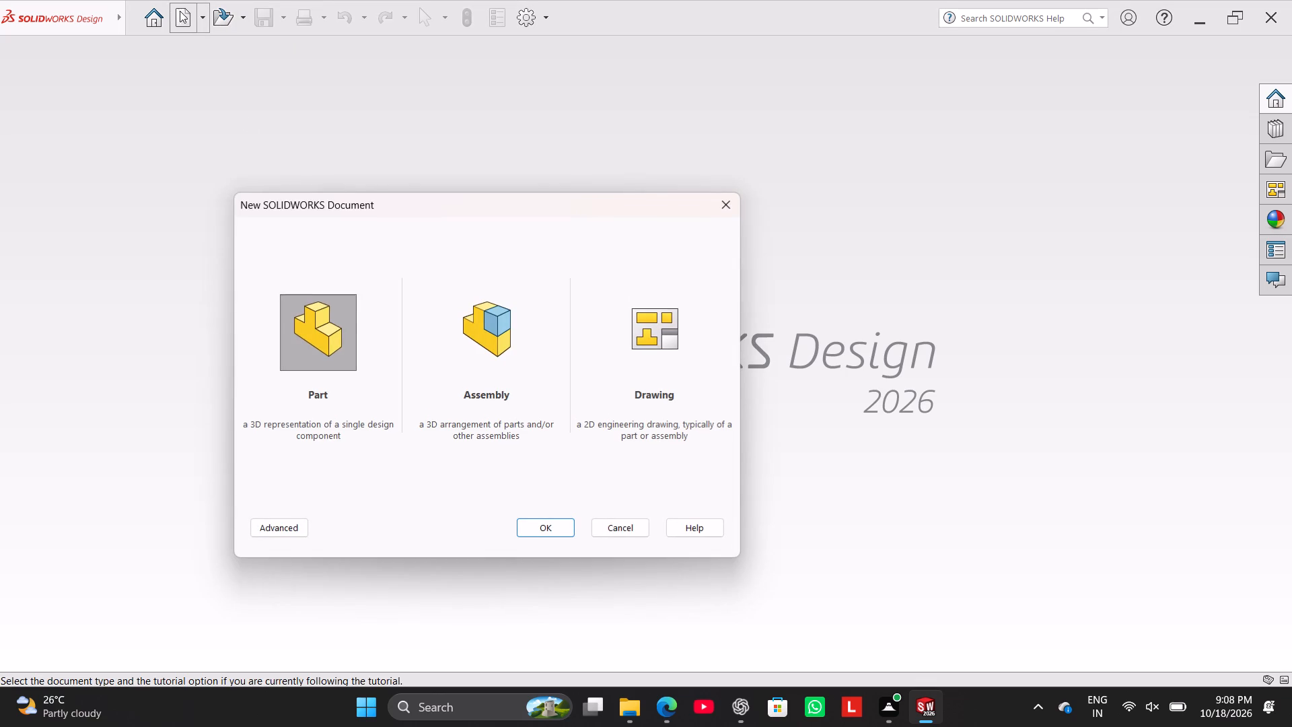
left_click(530, 530)
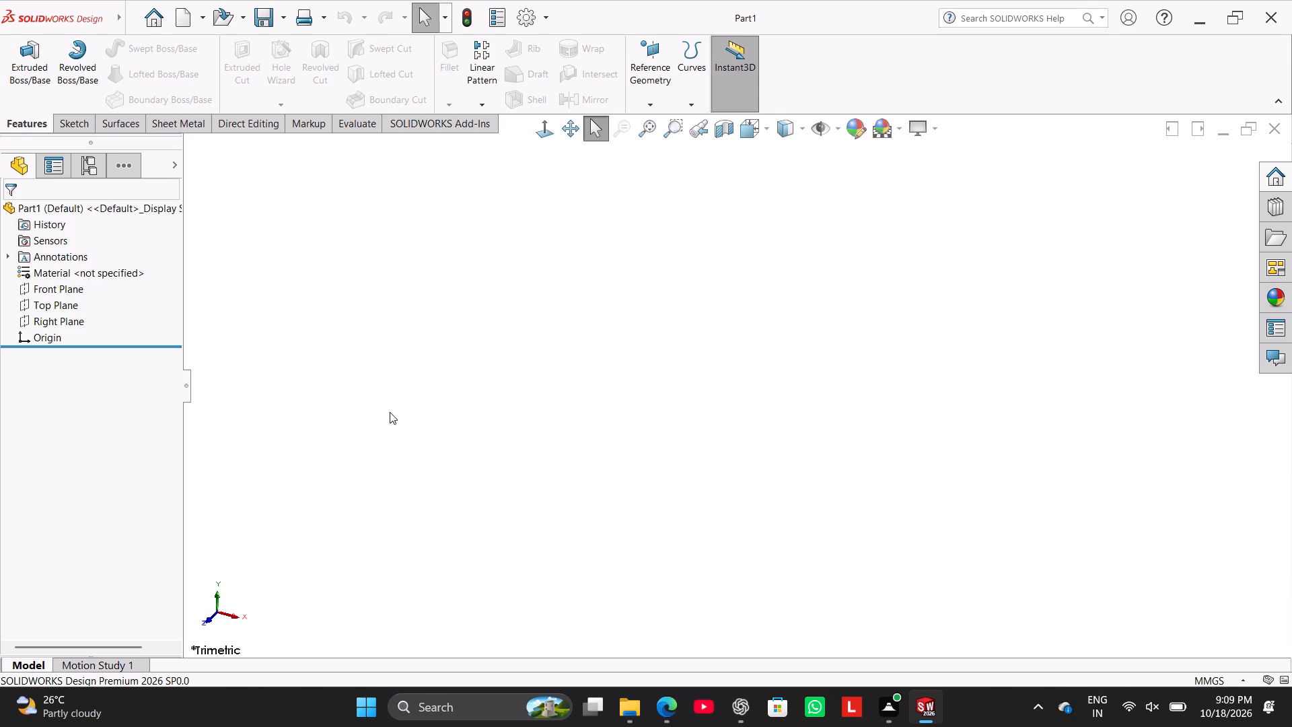
Start a new sketch on the Top Plane.
left_click(88, 125)
left_click(32, 77)
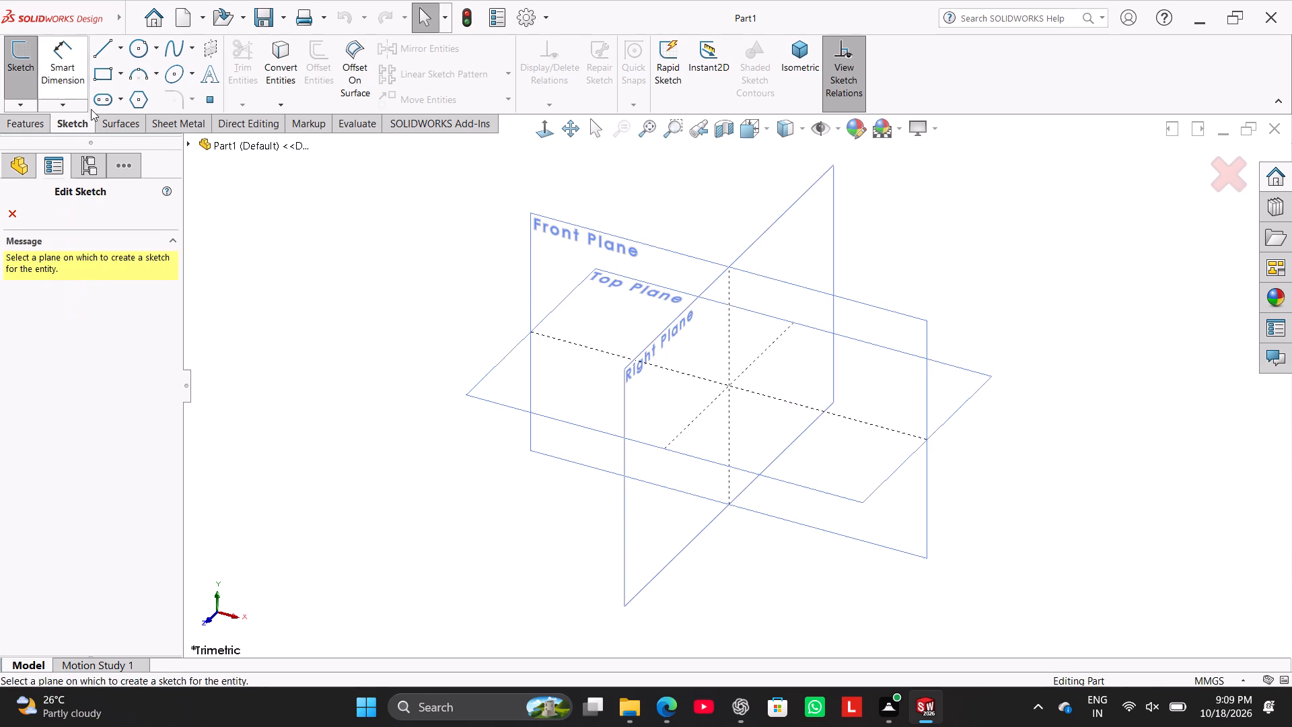
left_click(515, 364)
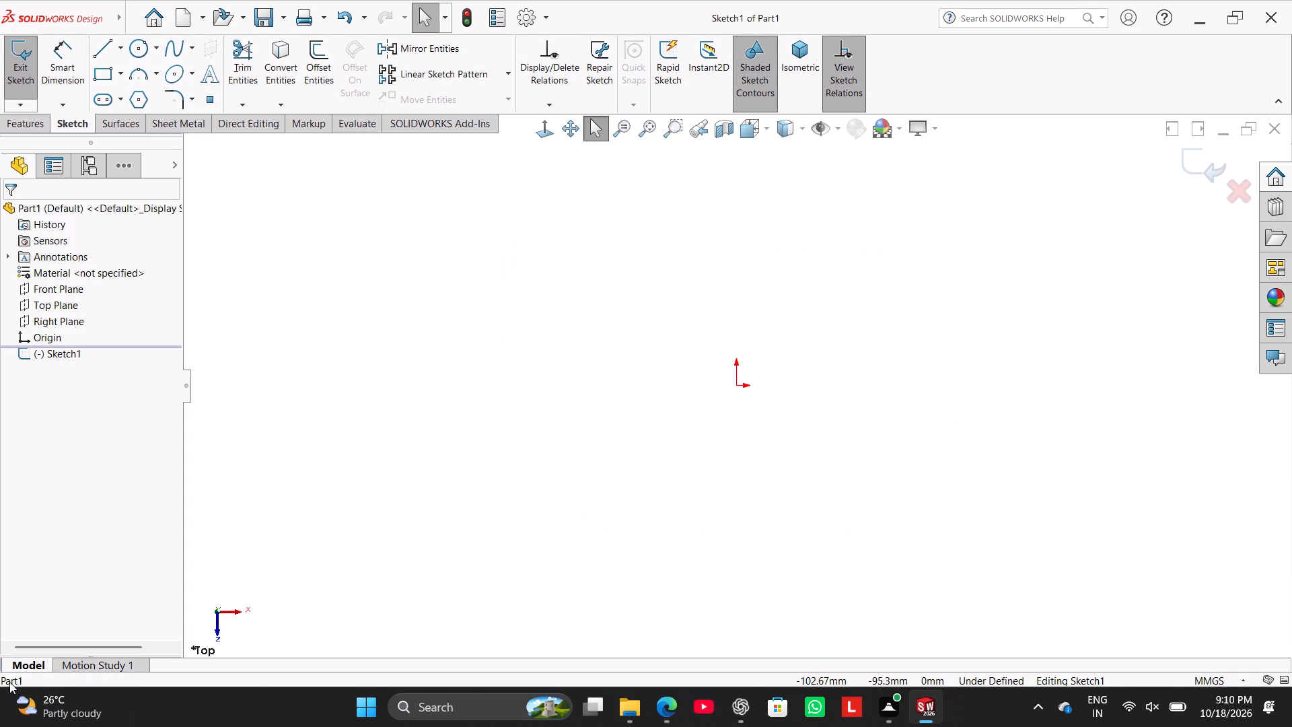
Sketch five concentric circles centred on the origin with radii of about 70, 62, 78.5, 96 and 105 mm.
left_click(133, 53)
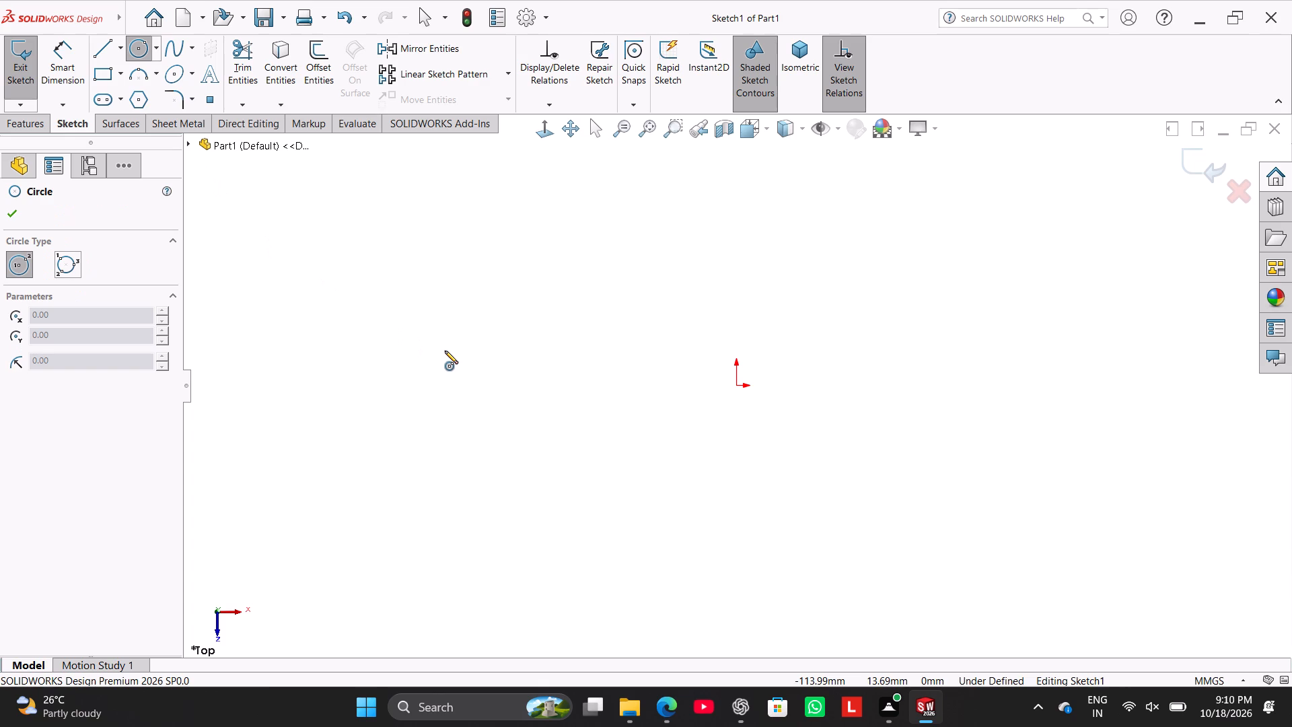
left_click(740, 386)
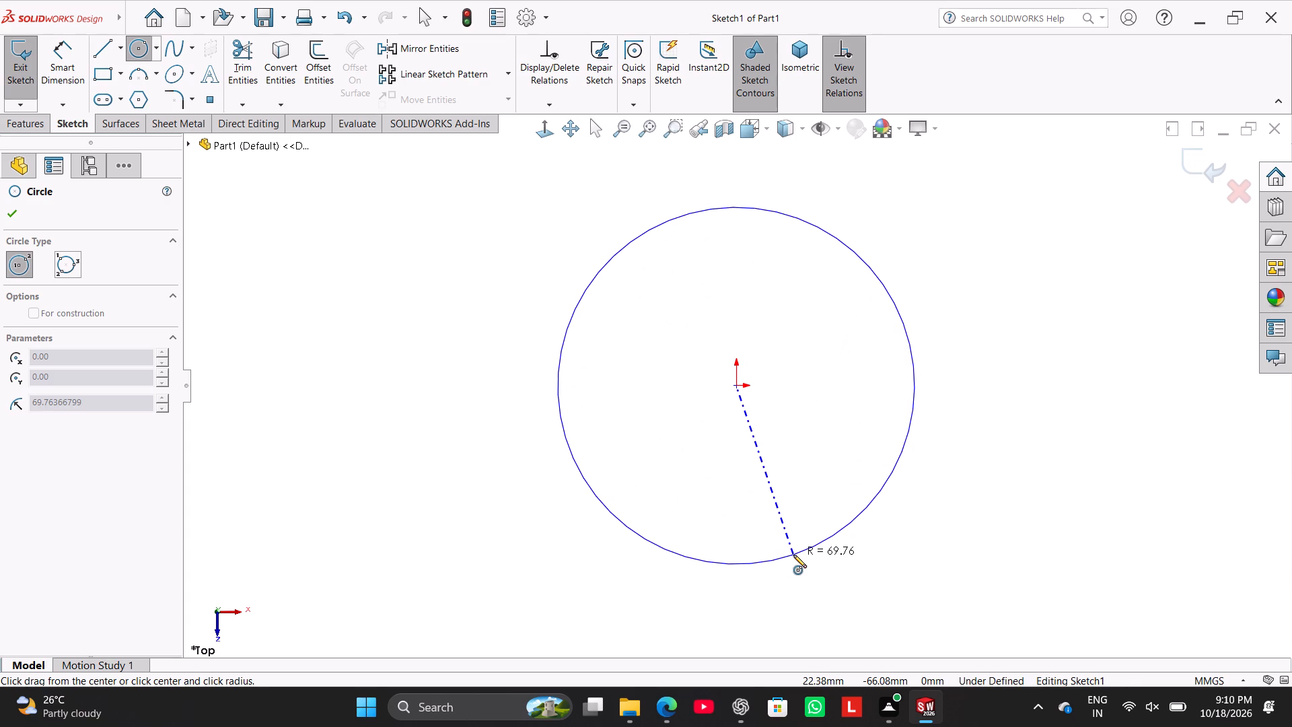
left_click(793, 555)
left_click(735, 385)
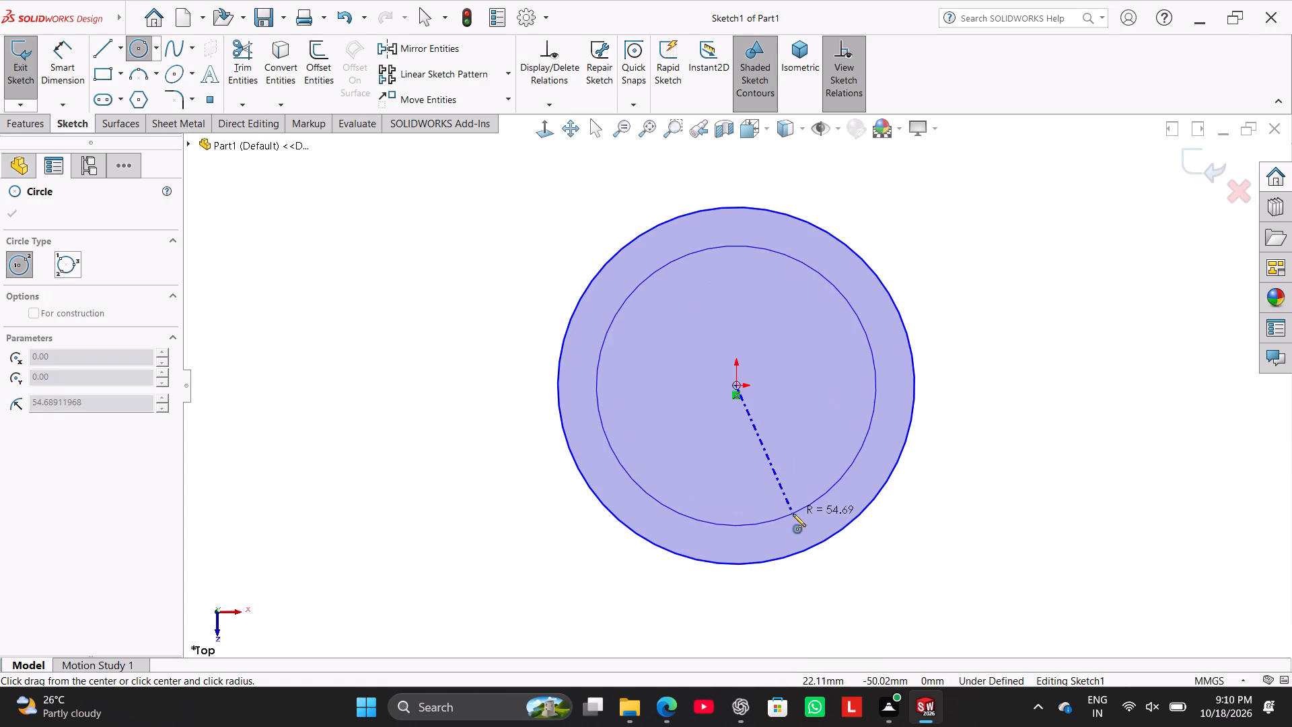
left_click(797, 531)
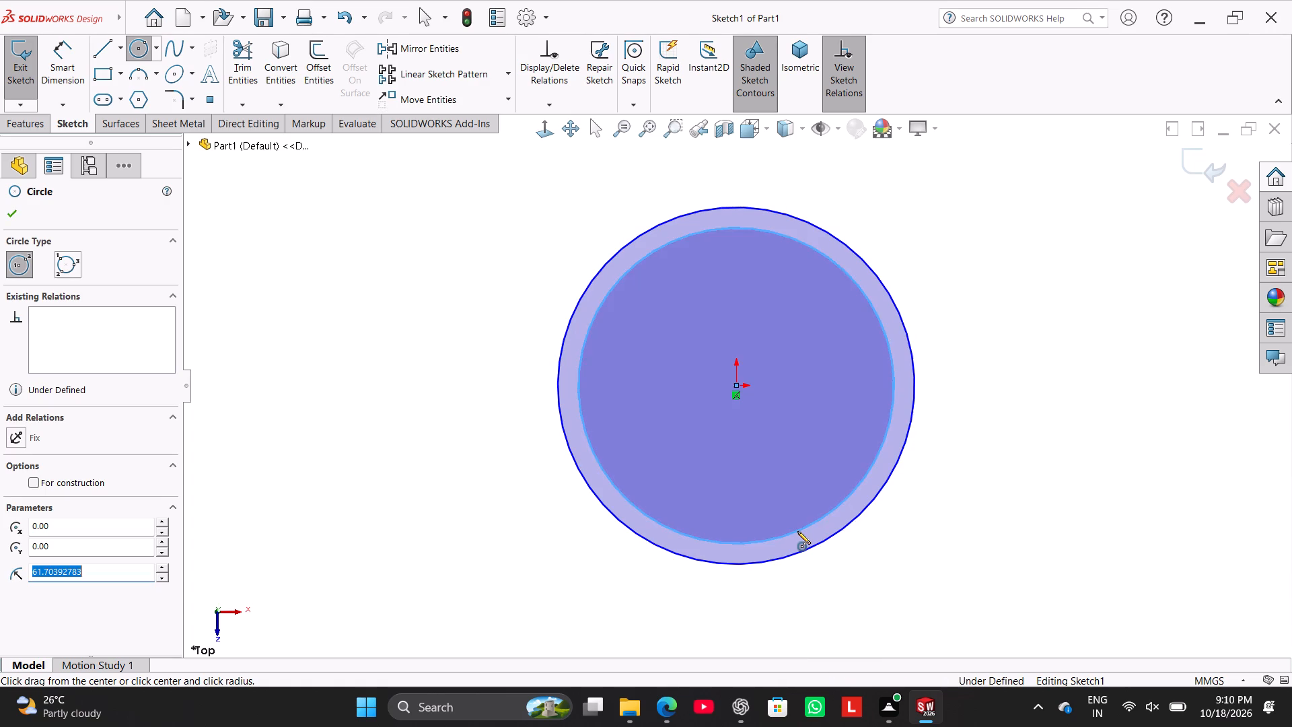
left_click(735, 384)
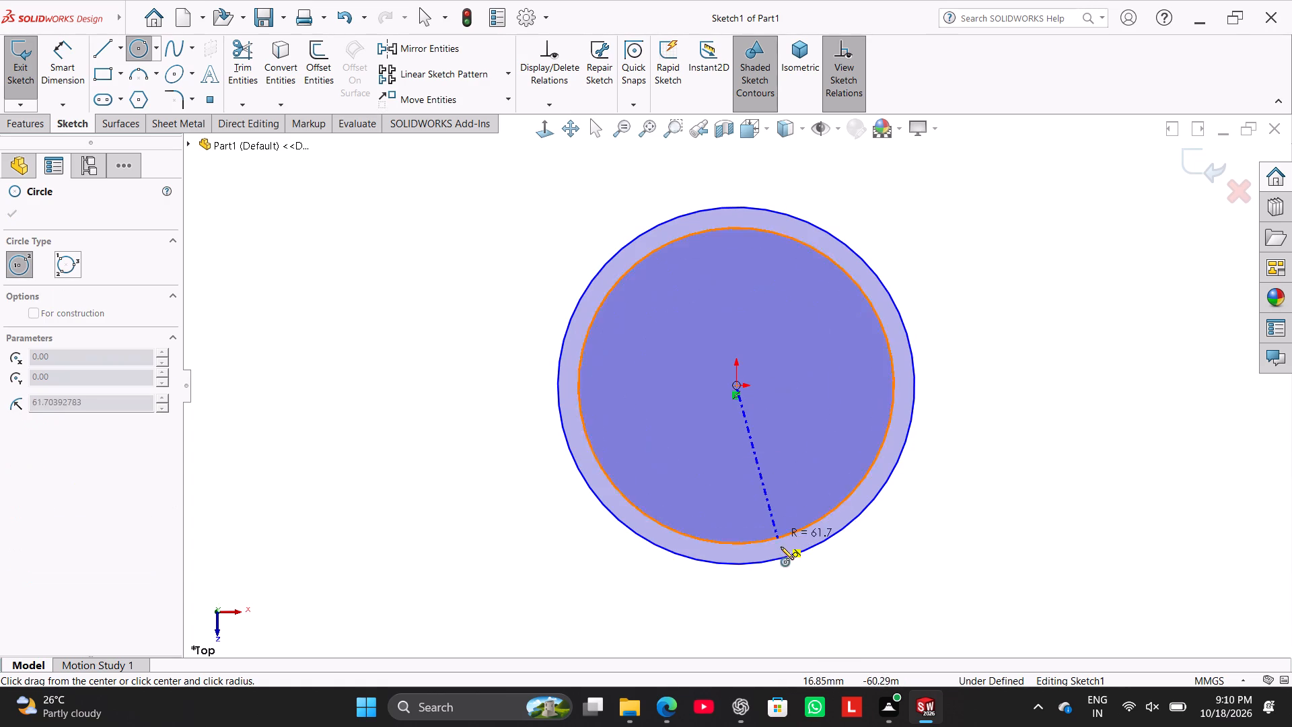
left_click(799, 576)
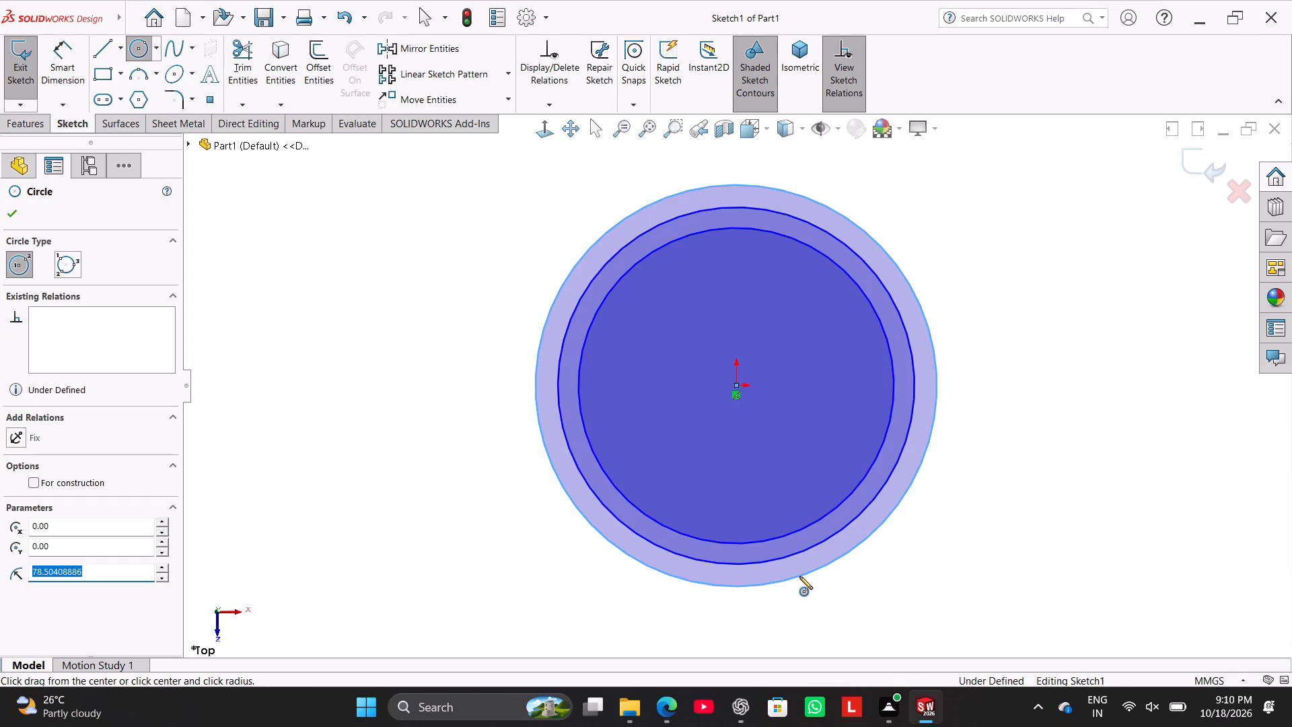
left_click(737, 385)
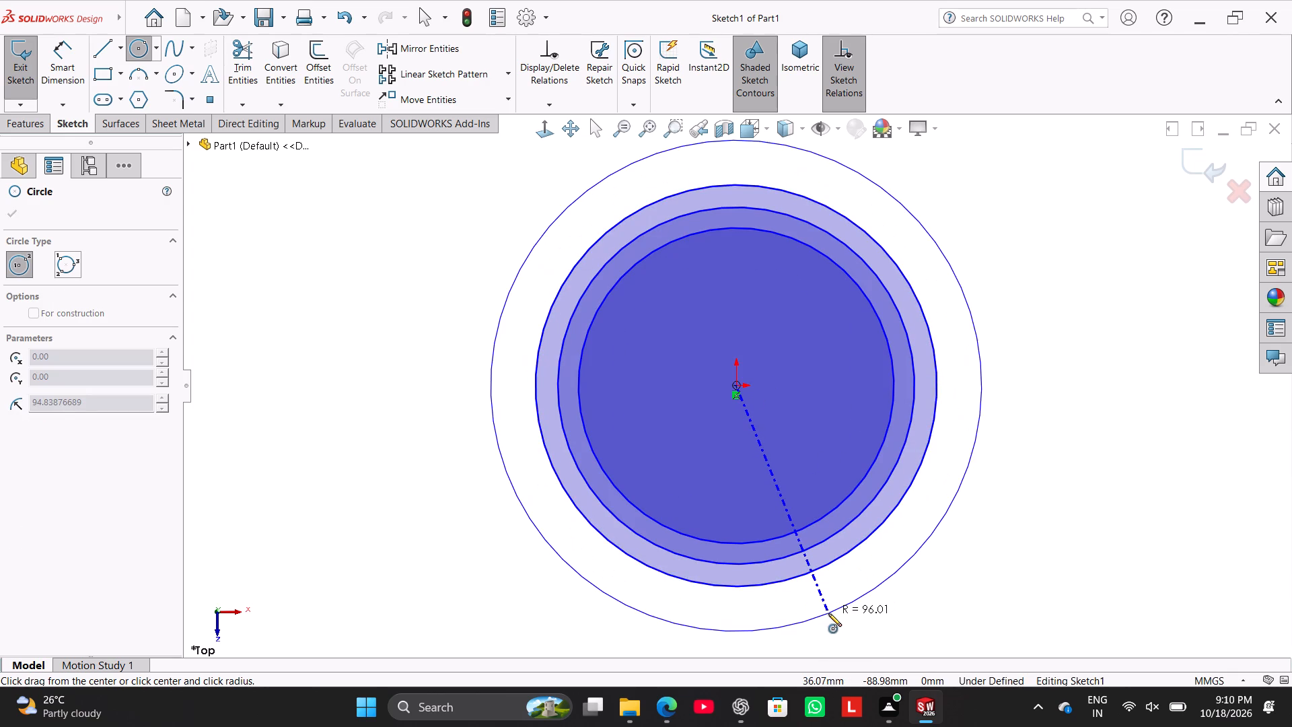
left_click(828, 613)
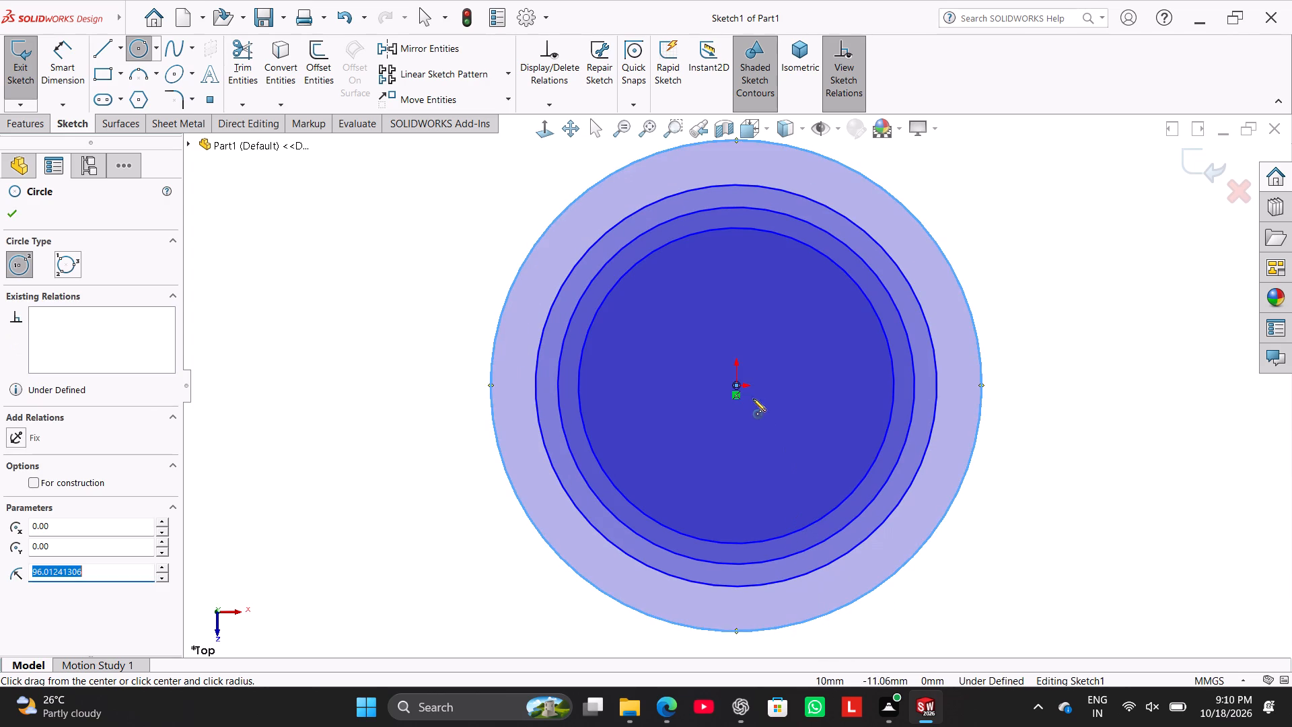
left_click(734, 384)
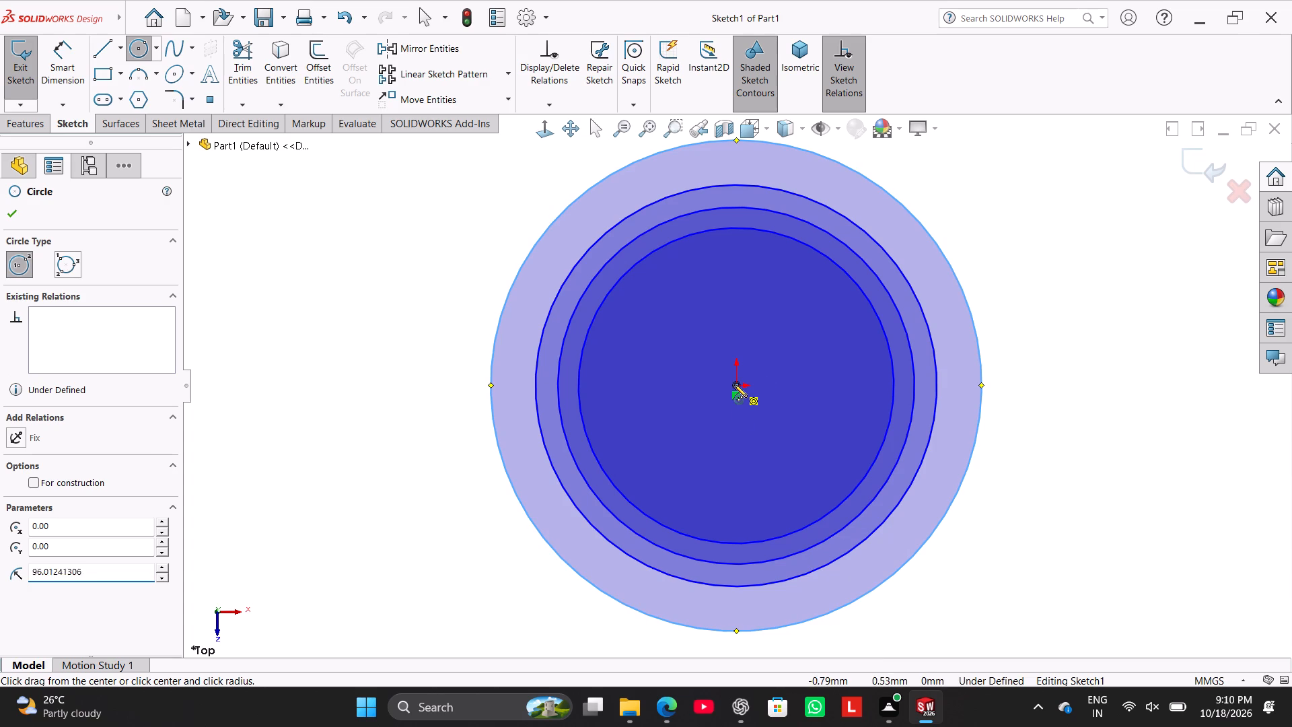
left_click(836, 634)
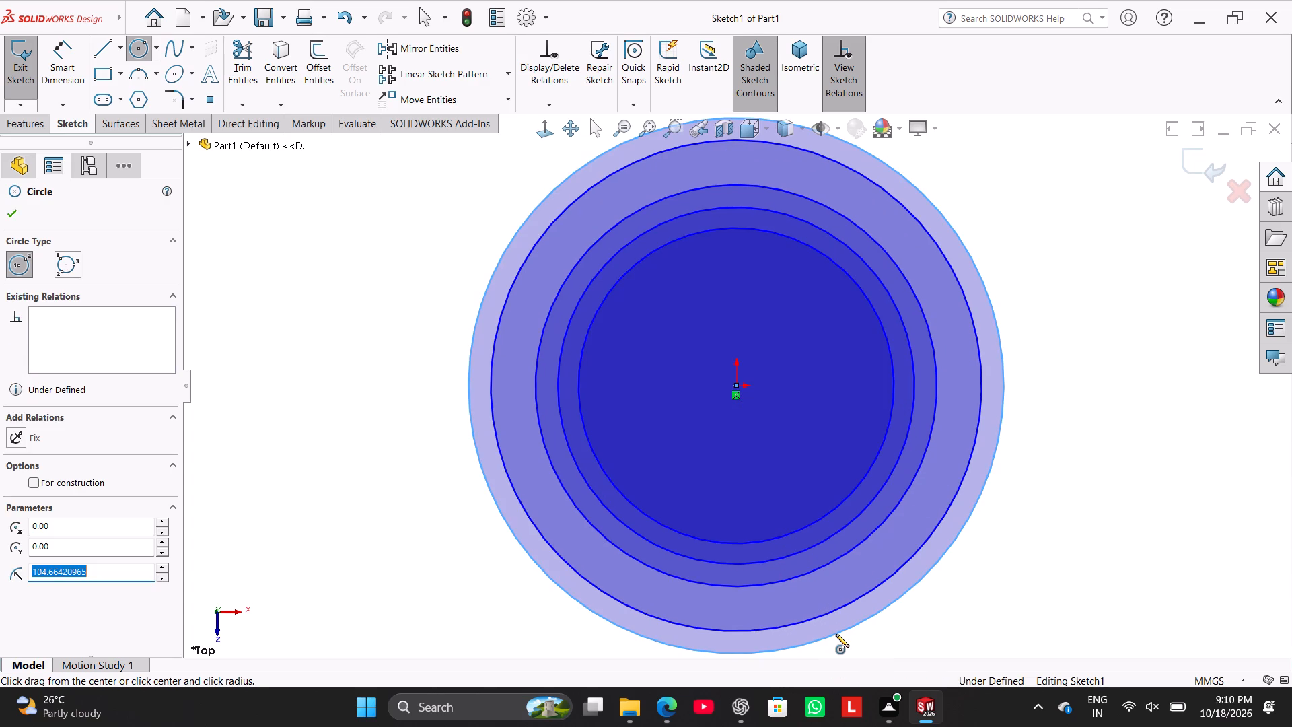
right_click(1046, 300)
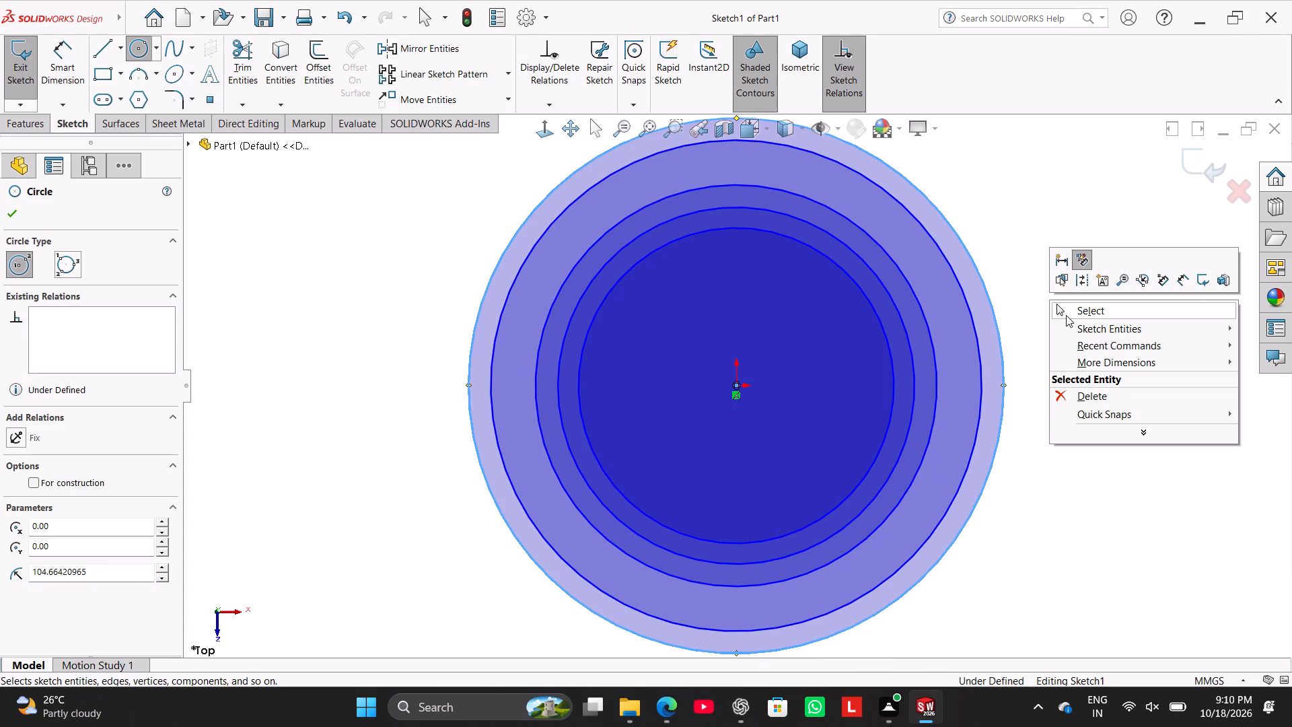
left_click(1067, 315)
Dimension the innermost circle with a diameter of 34 mm.
left_click(78, 57)
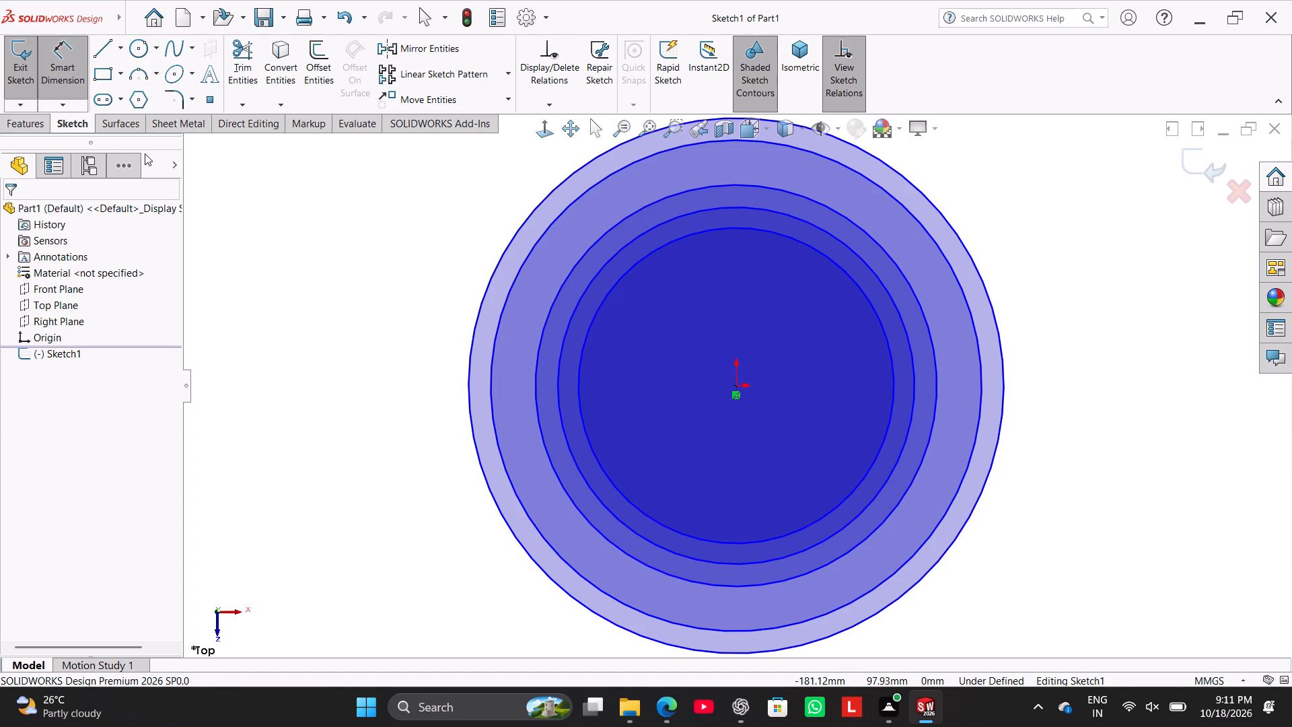
left_click(814, 244)
left_click(987, 169)
type("34")
key("Return")
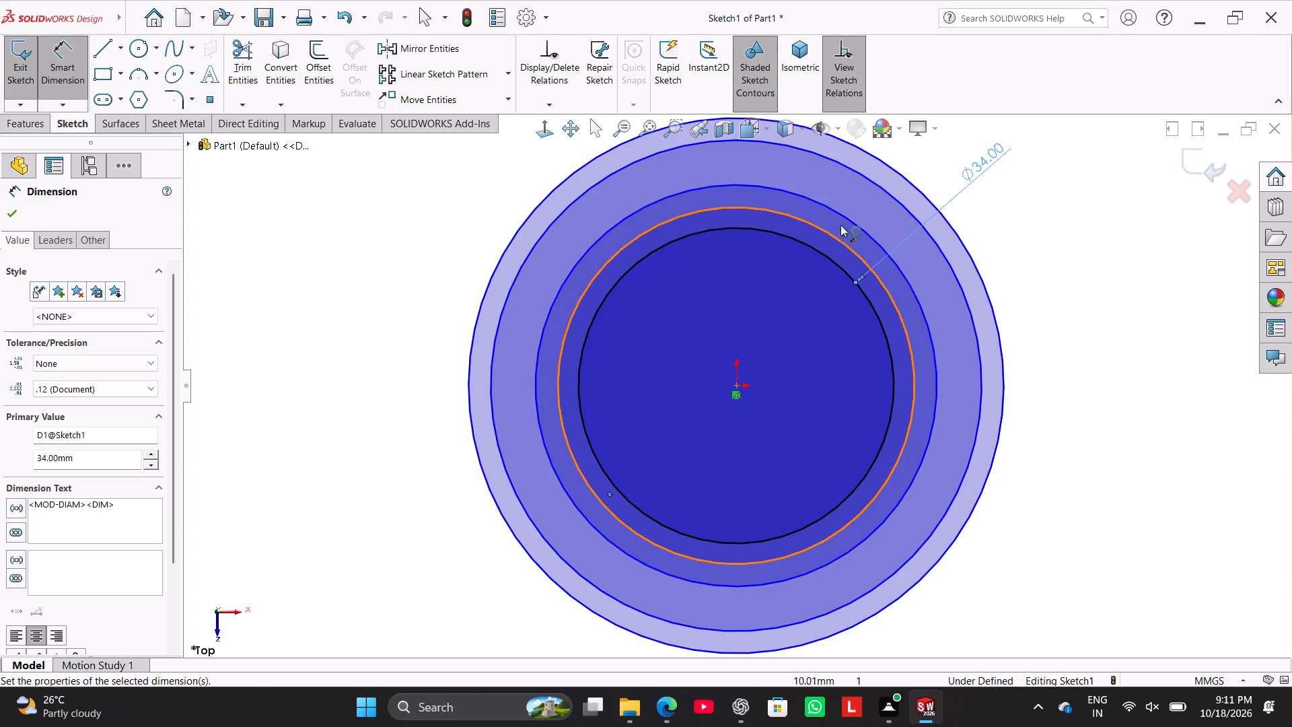
Set the dimensioned circle's diameter to 68 mm (34*2) and display that dimension as a radius.
double_click(985, 163)
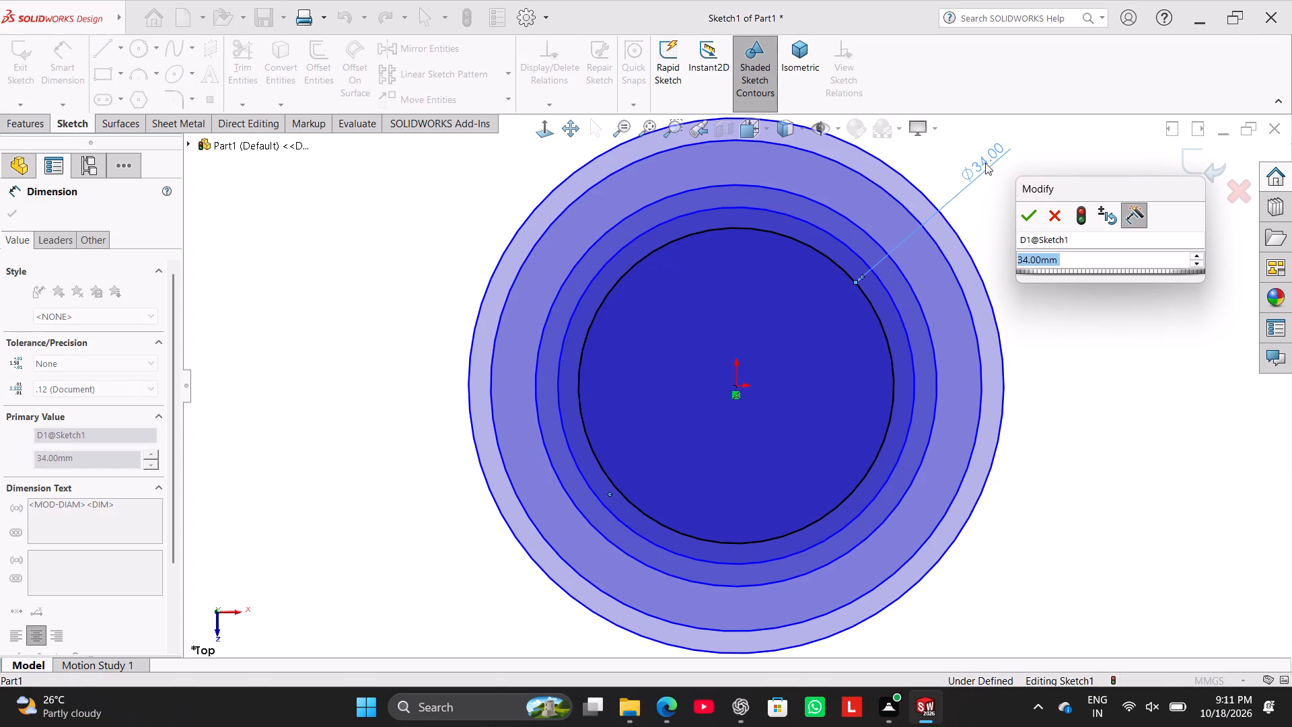
type("34*2")
key("Return")
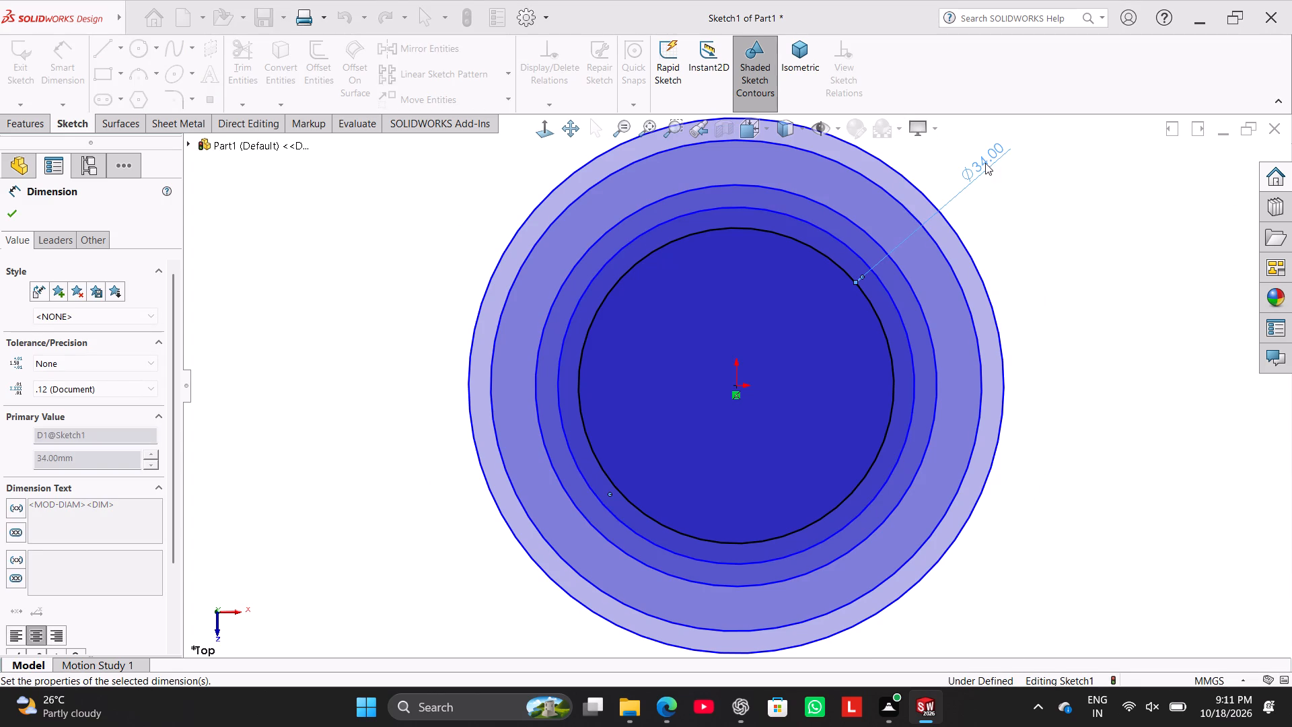
scroll(1111, 285, "up", 3)
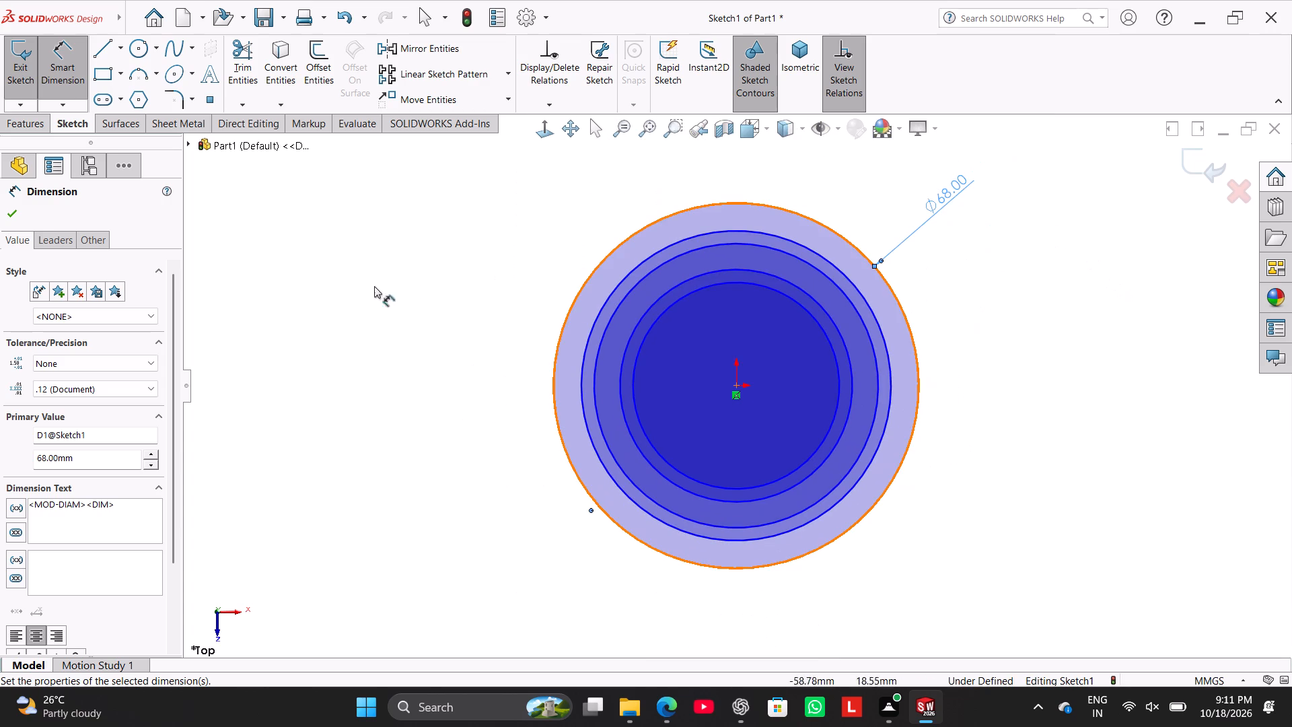
left_click(53, 238)
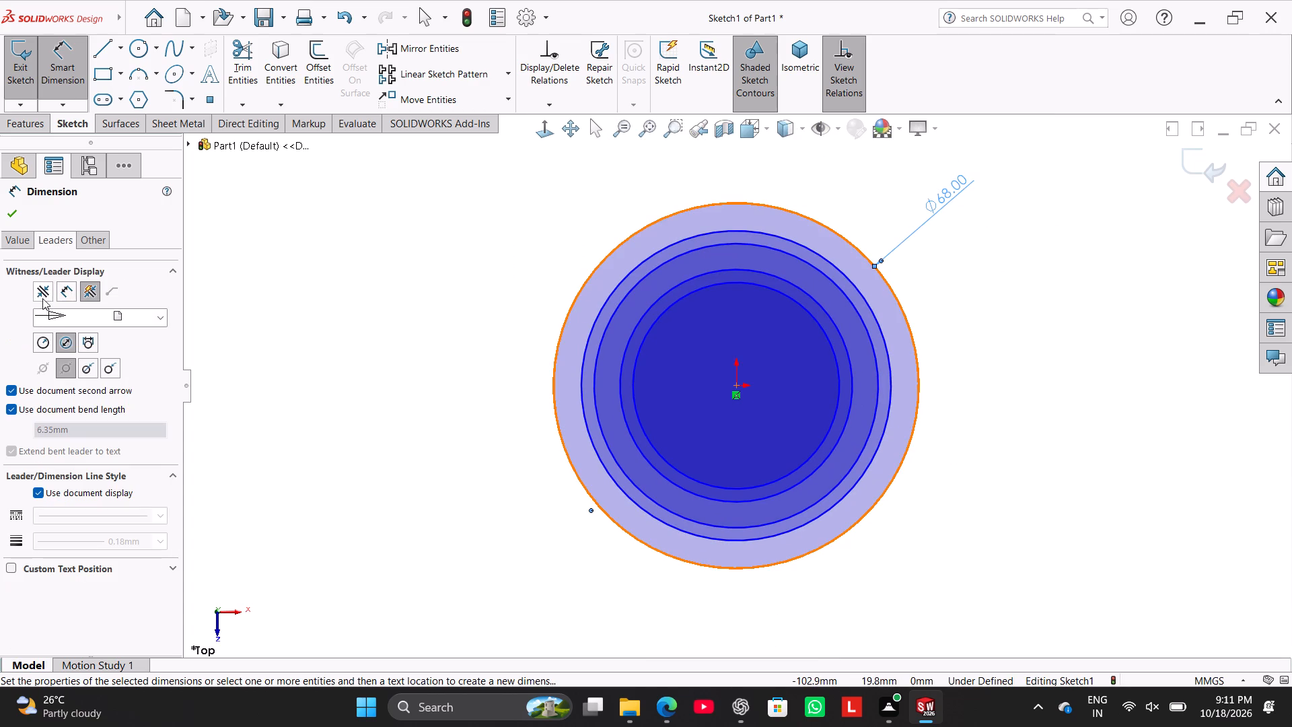
left_click(18, 232)
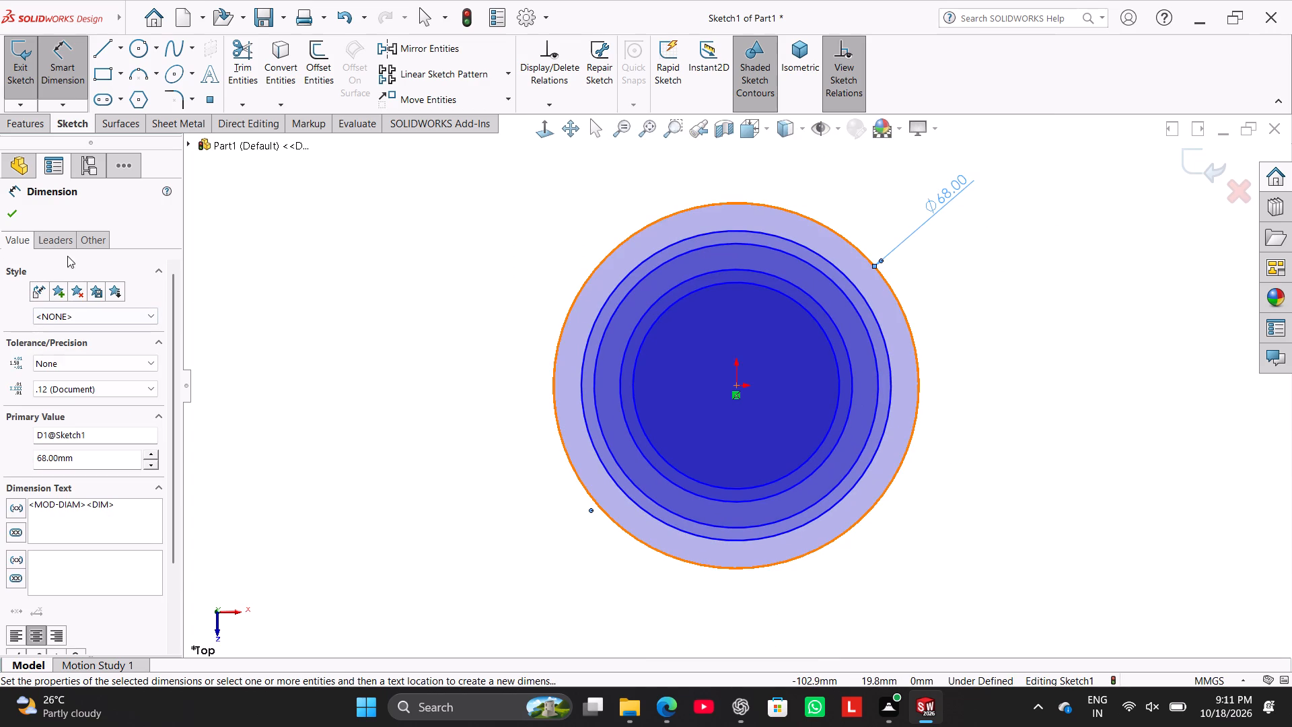
left_click(58, 242)
left_click(40, 337)
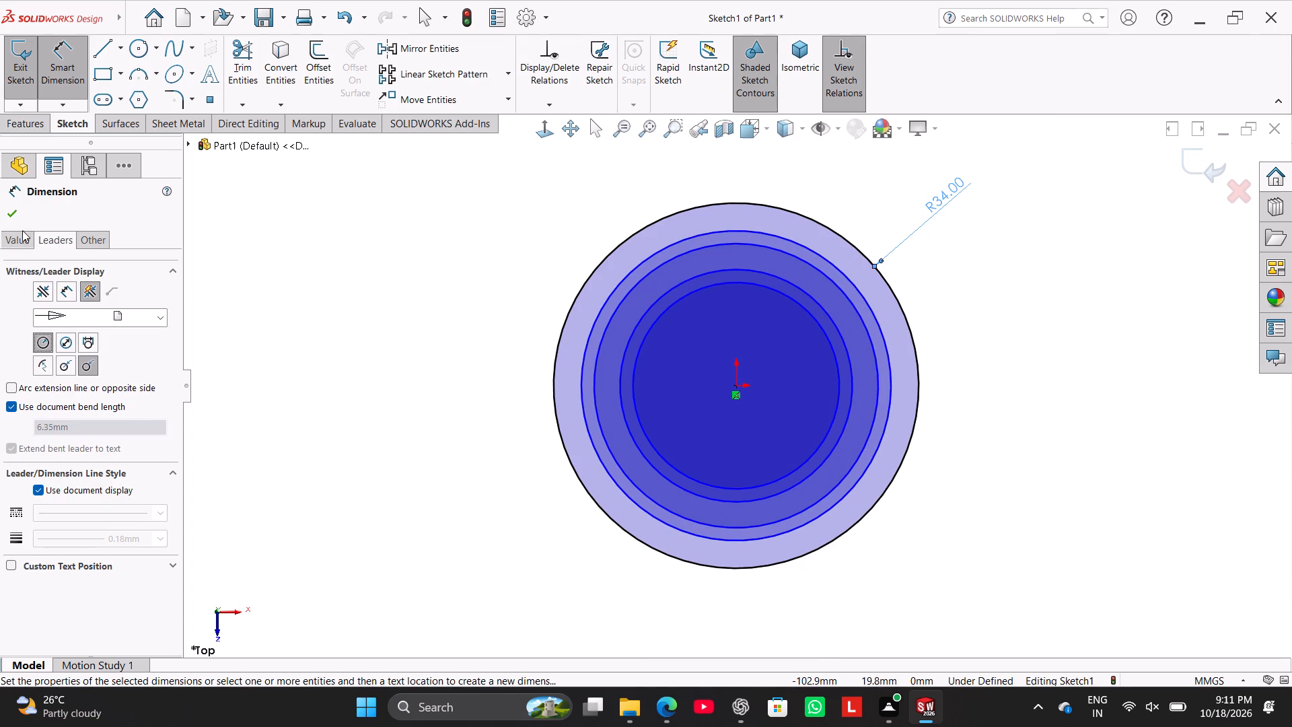
left_click(17, 215)
left_click(373, 267)
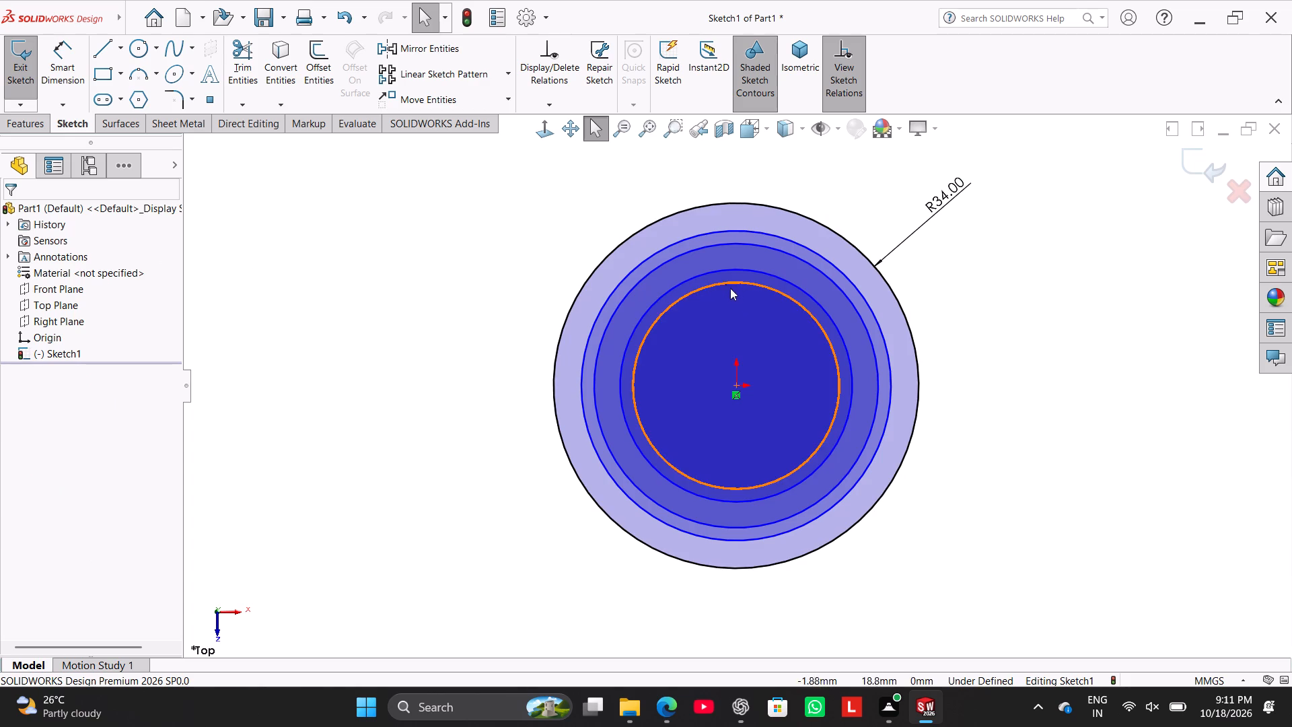
Dimension the current innermost circle with a diameter of 78 mm (39*2) and display the dimension as a radius.
right_click_drag(369, 267, 466, 267)
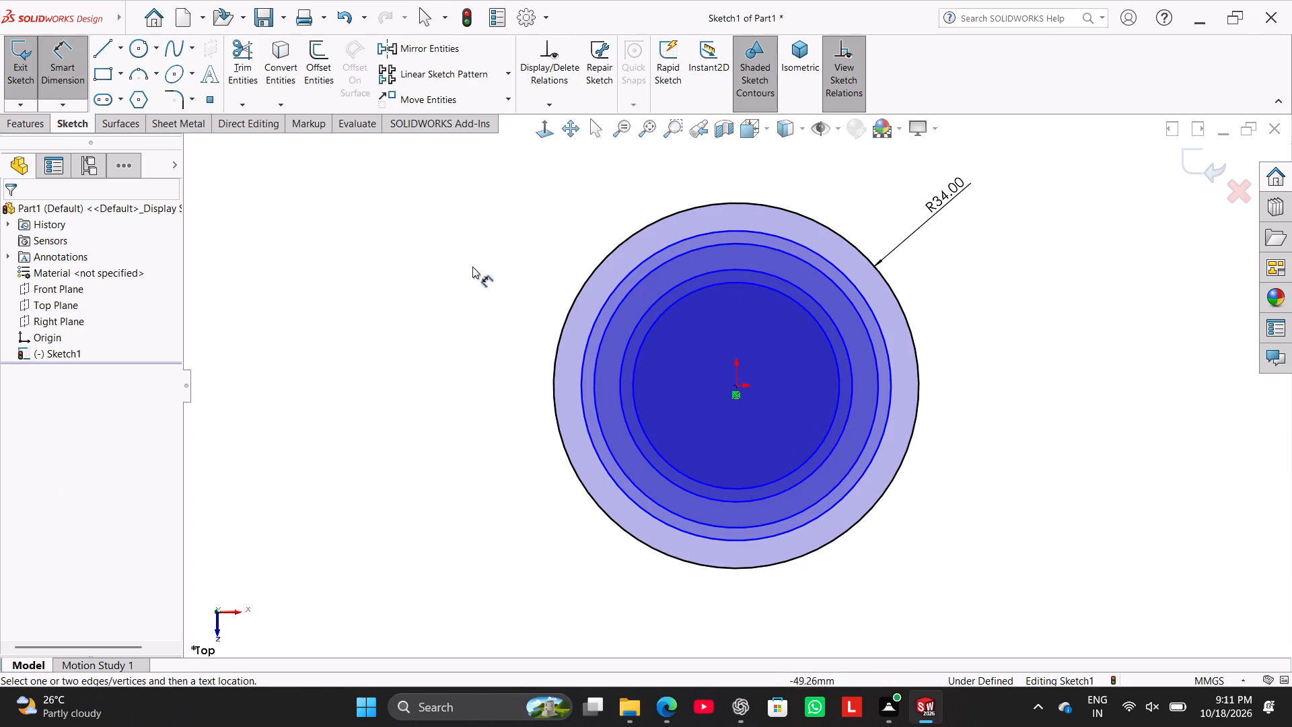
left_click(721, 280)
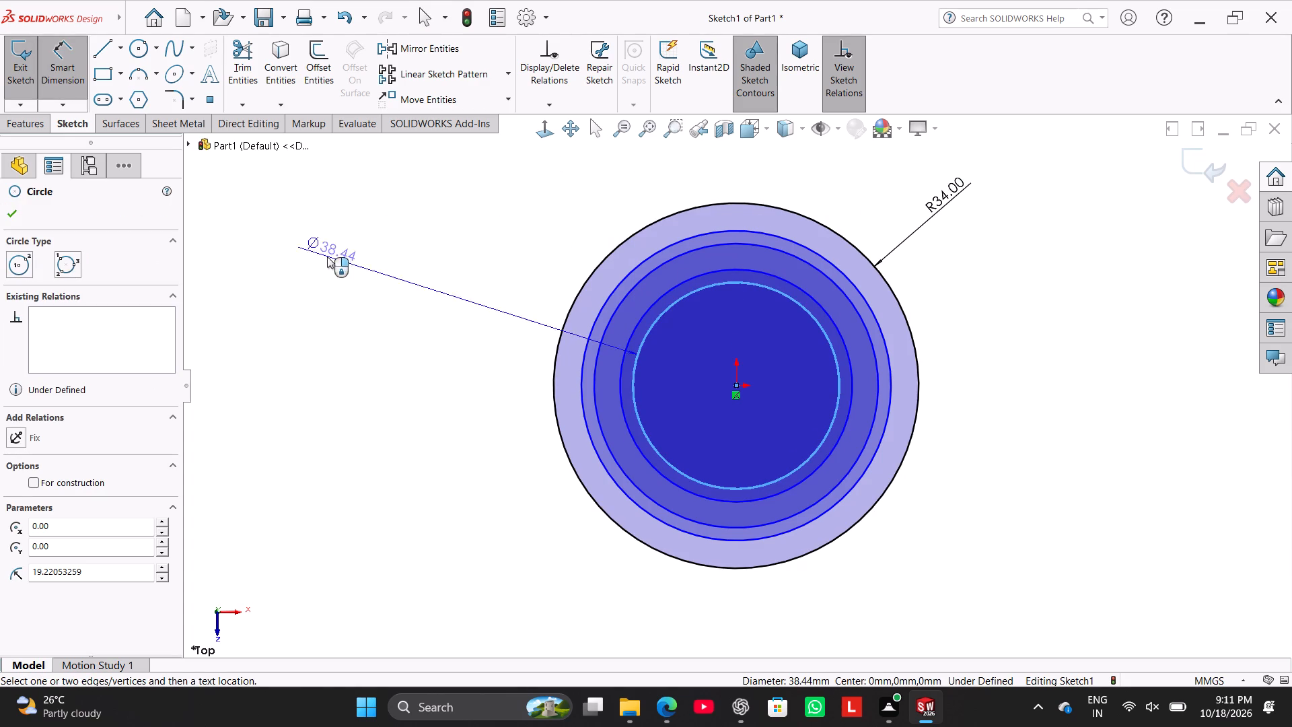
left_click(406, 248)
type("39*2")
key("Return")
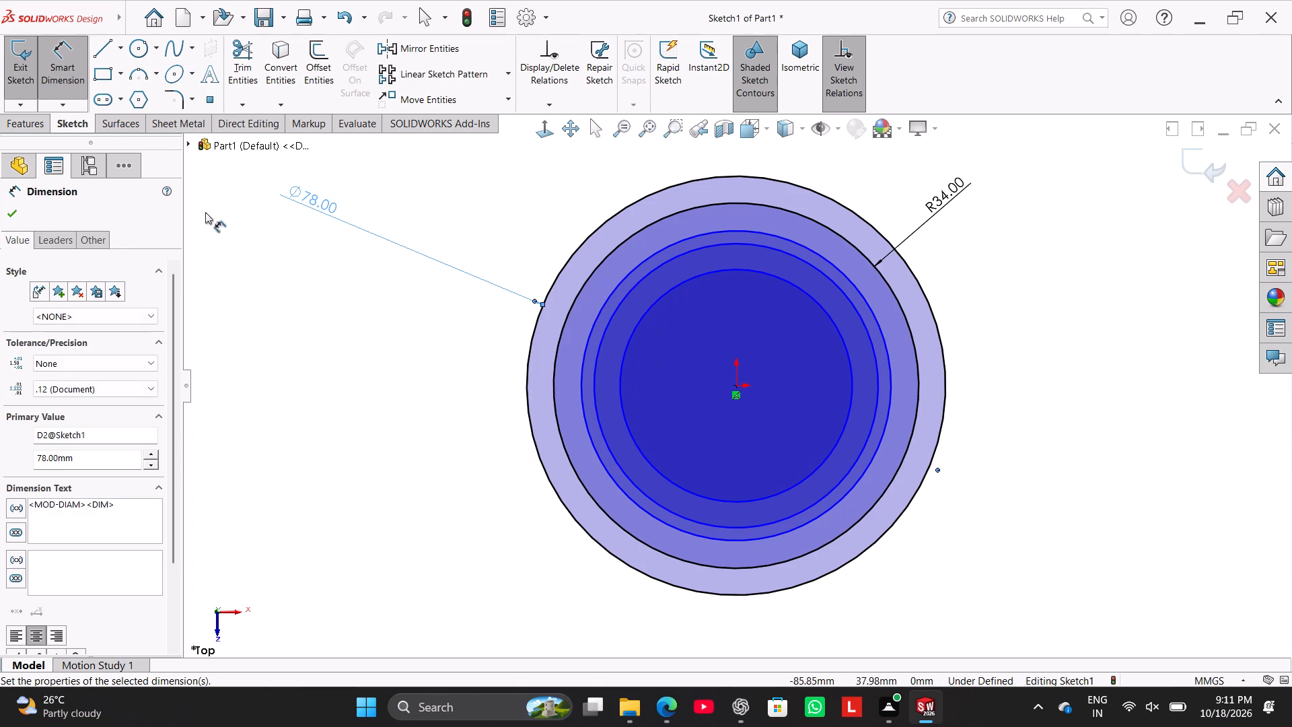
left_click(48, 242)
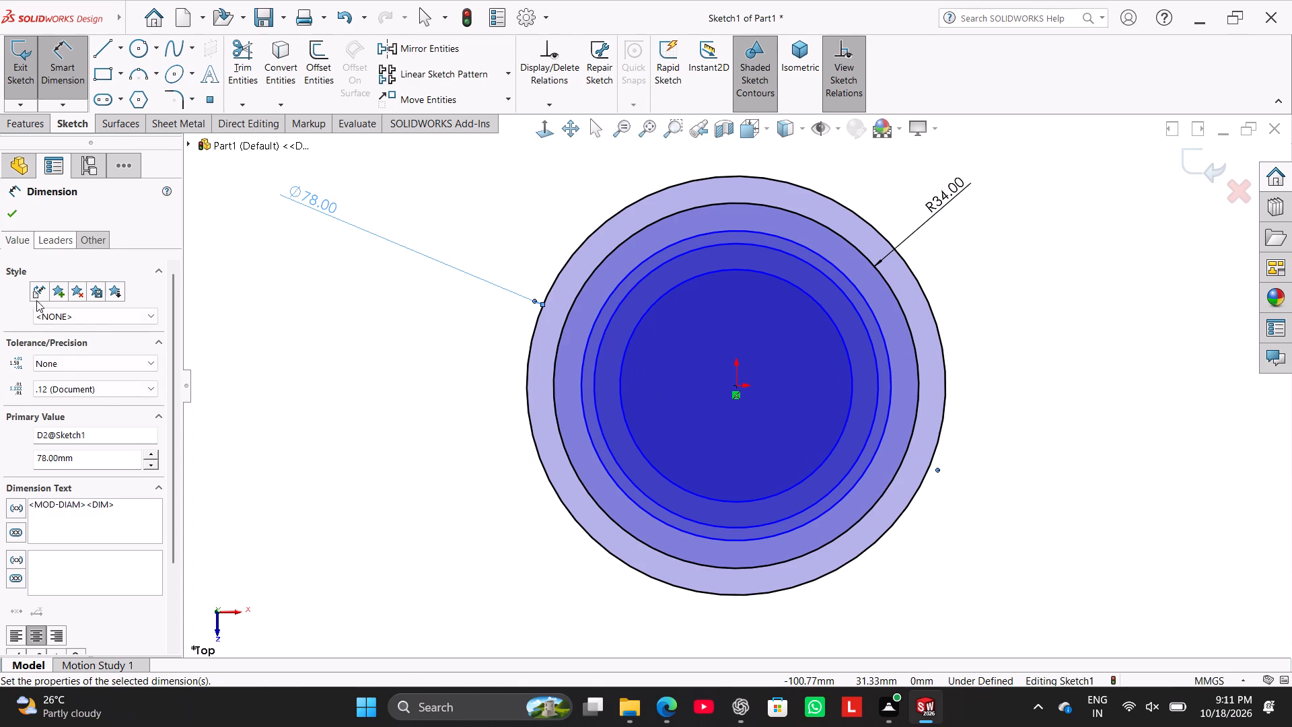
left_click(38, 341)
left_click(11, 211)
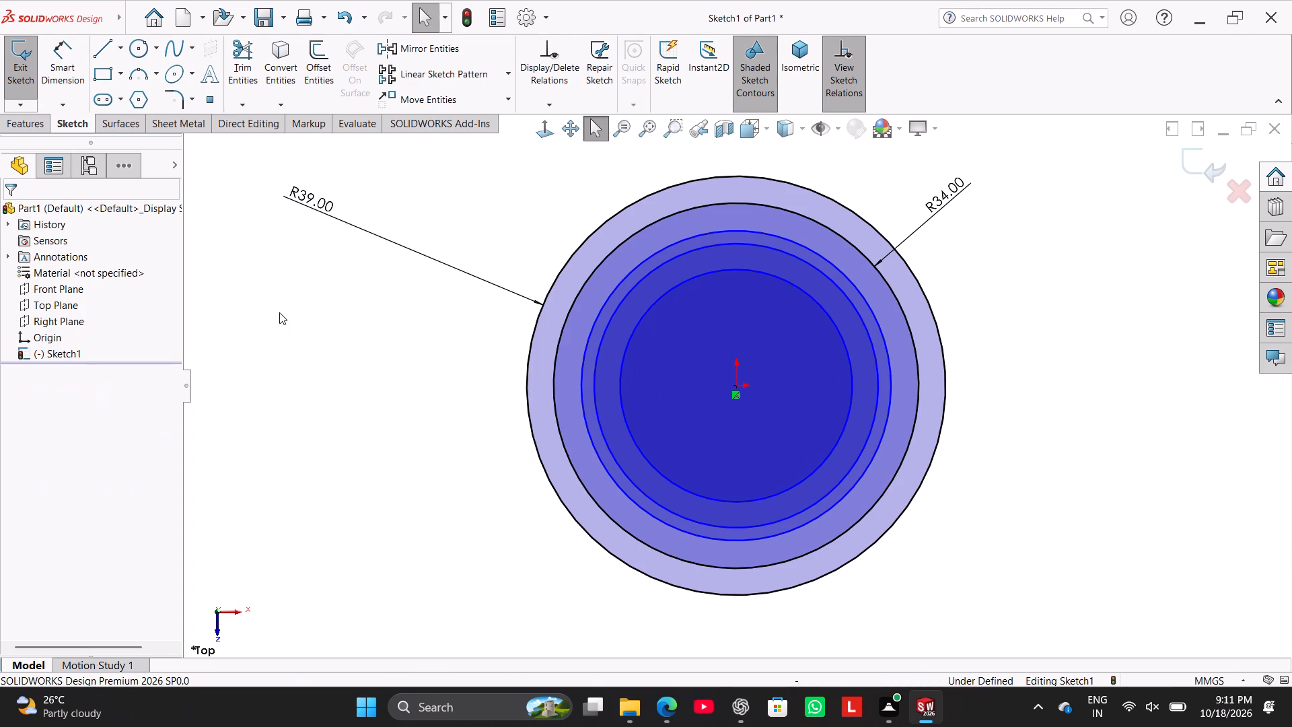
left_click(279, 312)
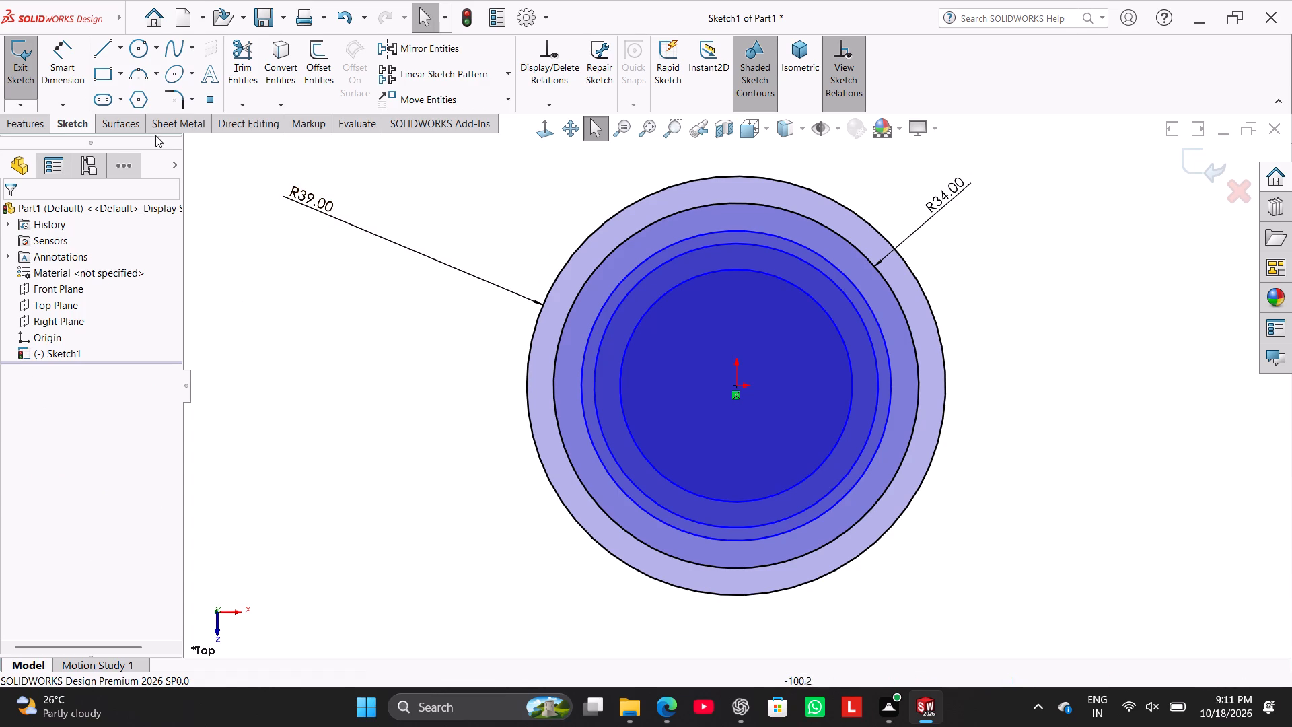
Dimension the smallest undimensioned circle with a diameter of 81 mm (40.5*2) and display the dimension as a radius.
left_click(56, 65)
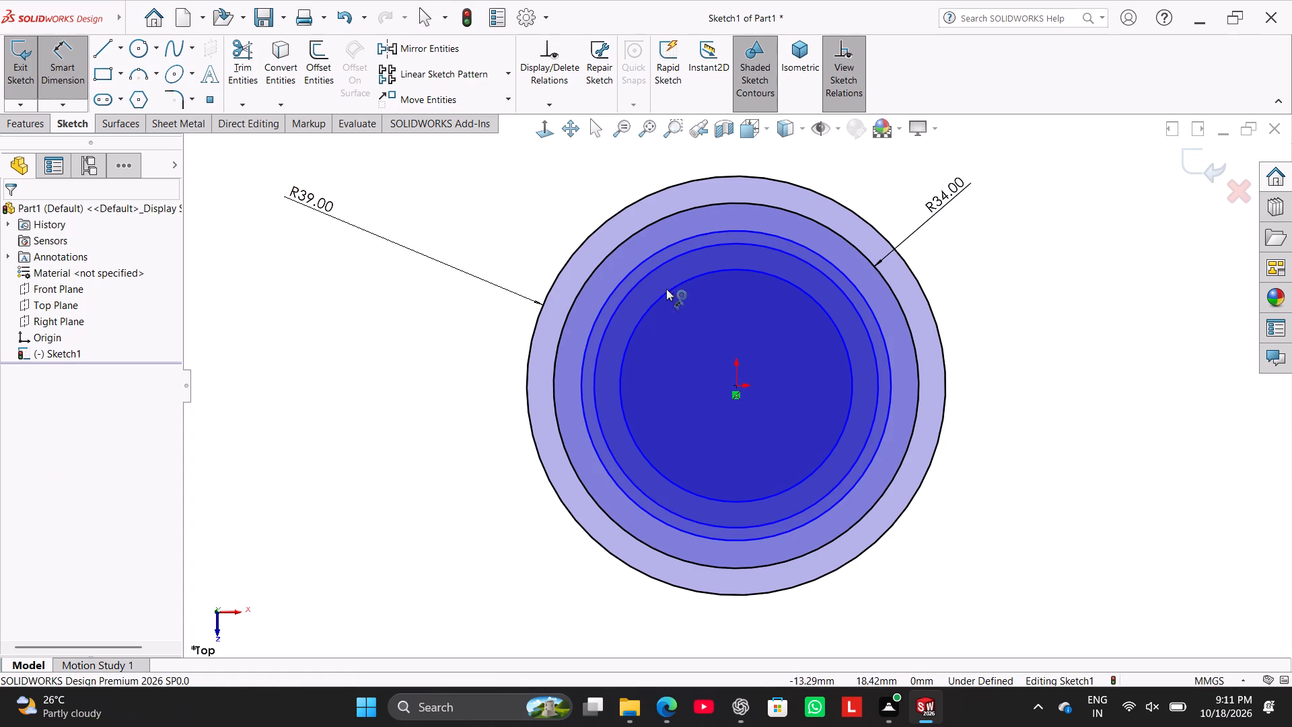
left_click(668, 292)
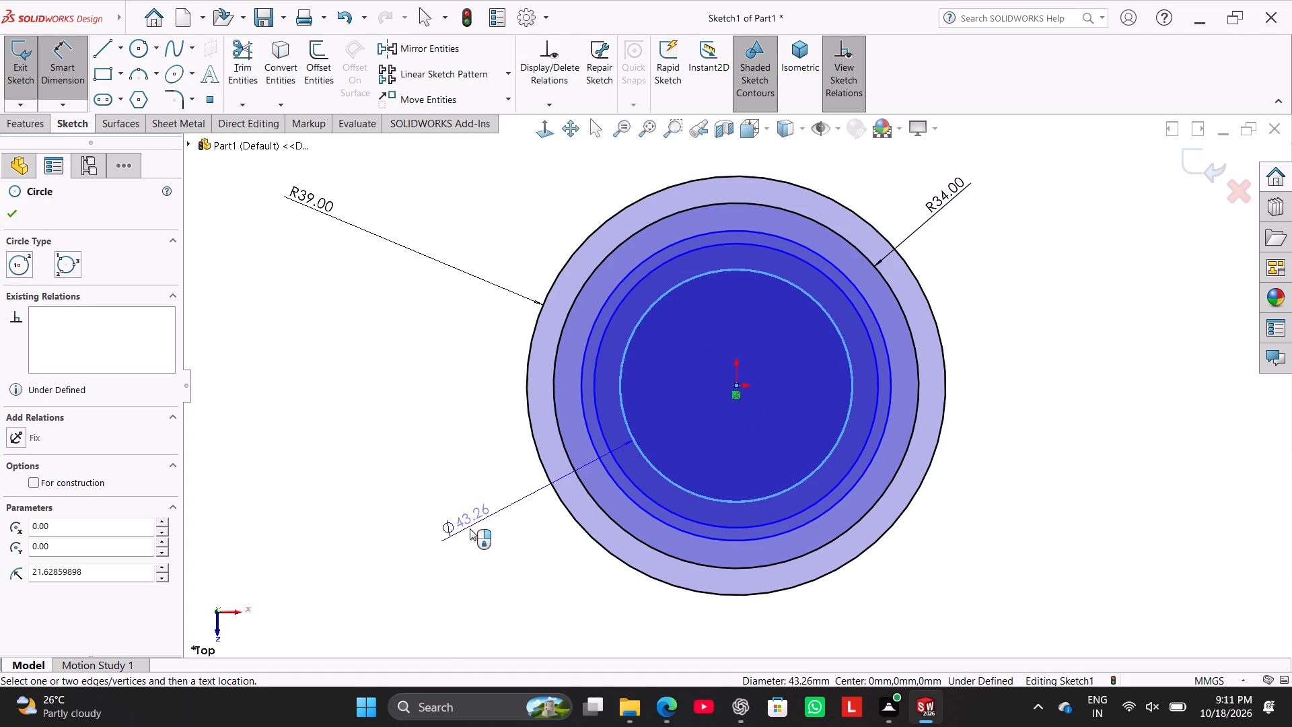
left_click(470, 528)
key("4")
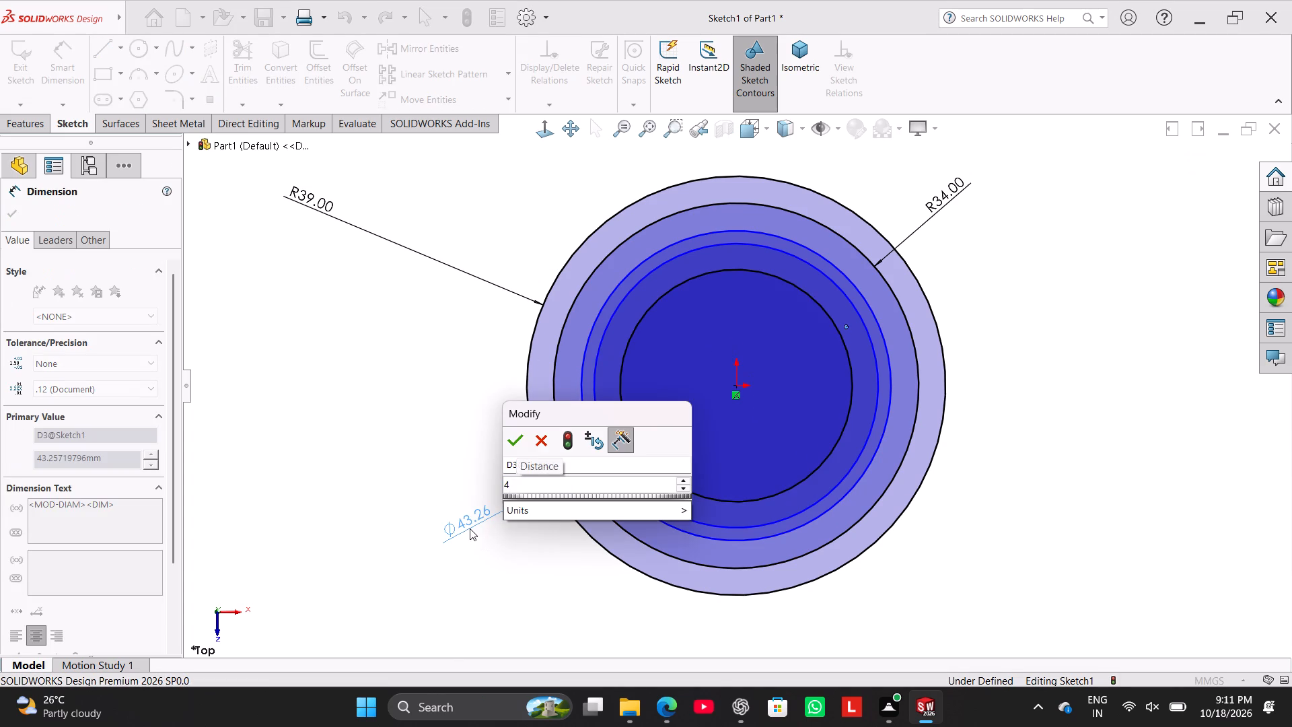
type("0.5*2")
key("Return")
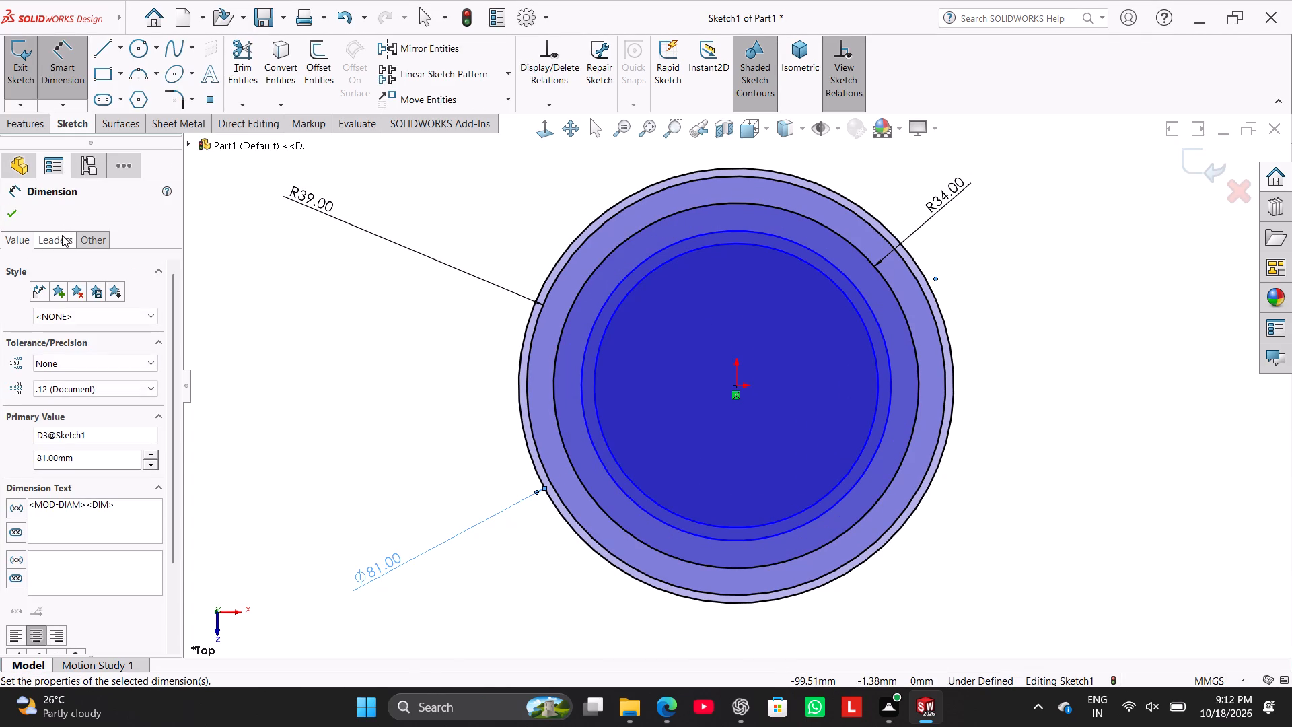
left_click(62, 237)
left_click(39, 349)
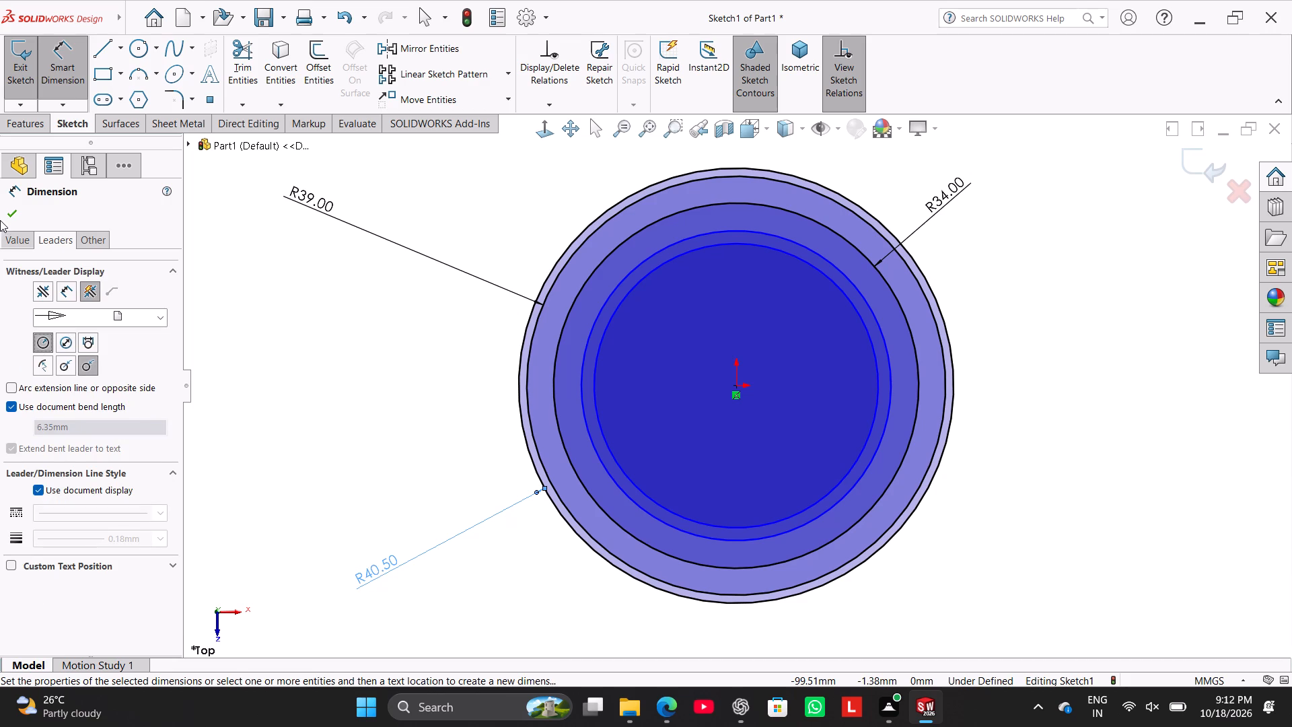
Convert the R40.50 circle to construction geometry.
left_click(0, 215)
left_click(9, 215)
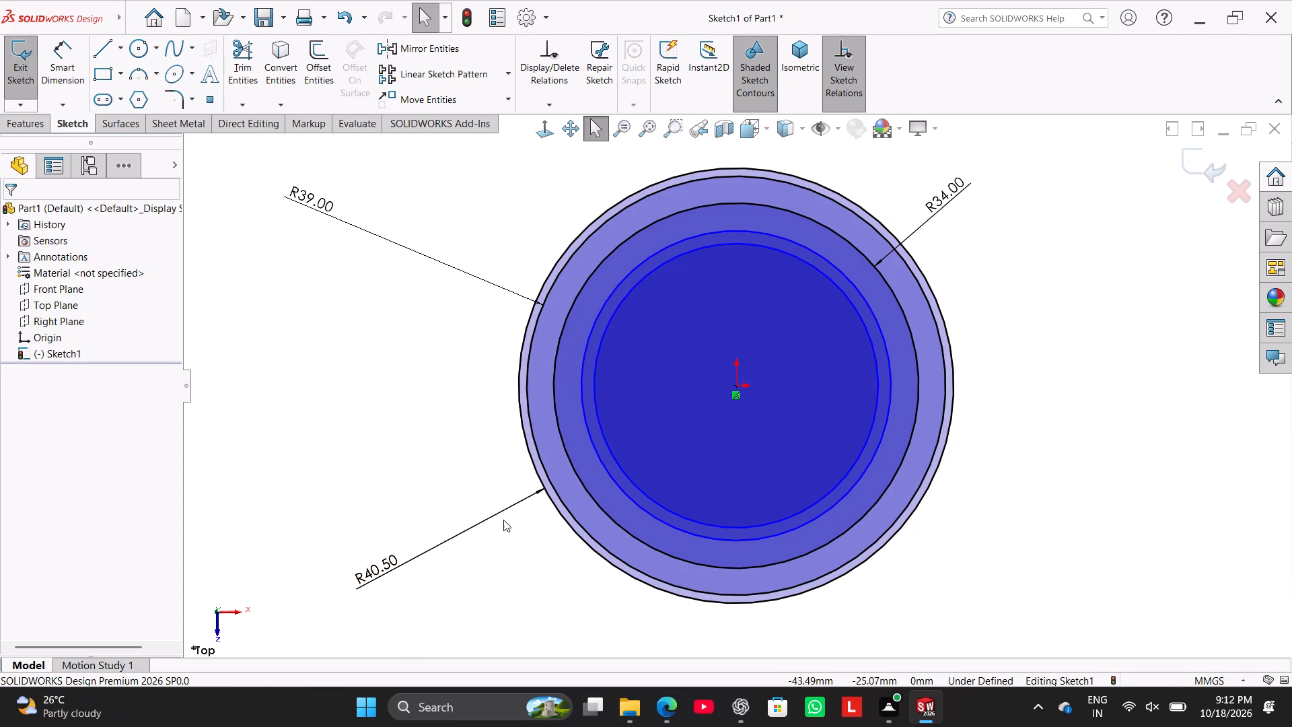
right_click(545, 492)
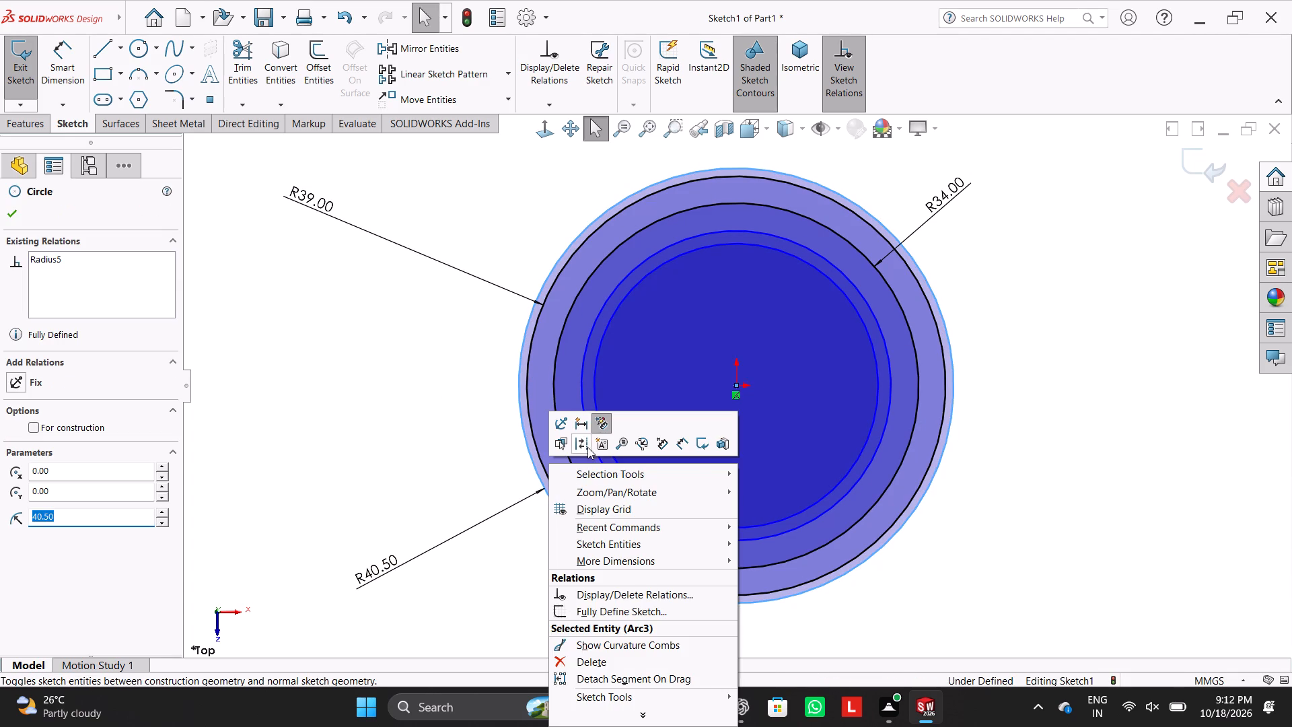
left_click(587, 445)
left_click(351, 454)
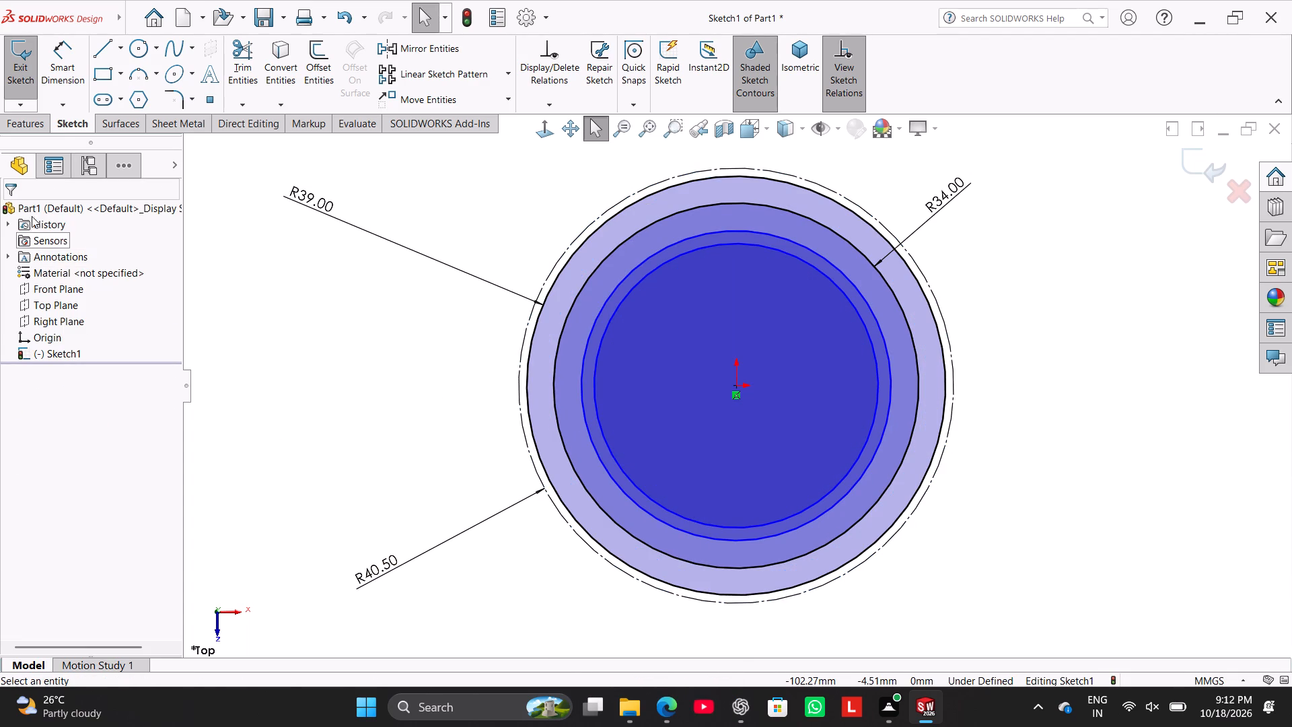
Dimension the innermost circle with a diameter of 95 mm (47.5*2) and display the dimension as a radius.
left_click(51, 51)
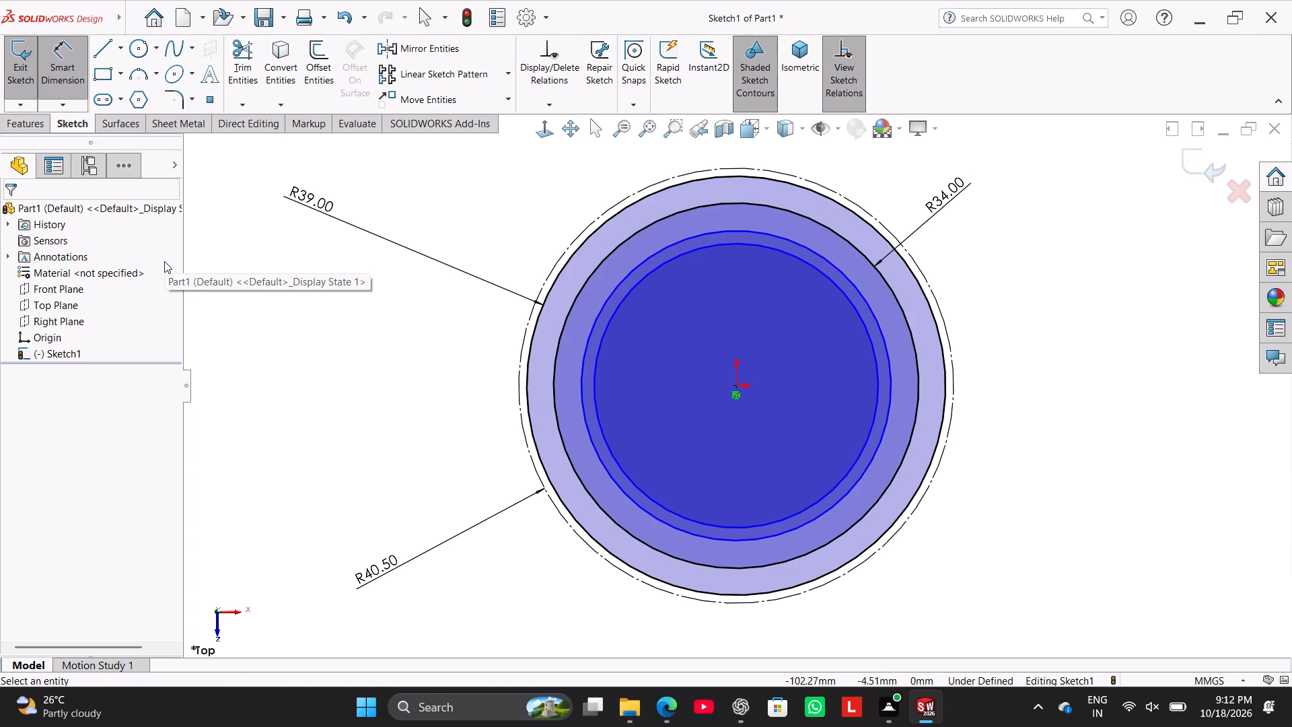
left_click(633, 291)
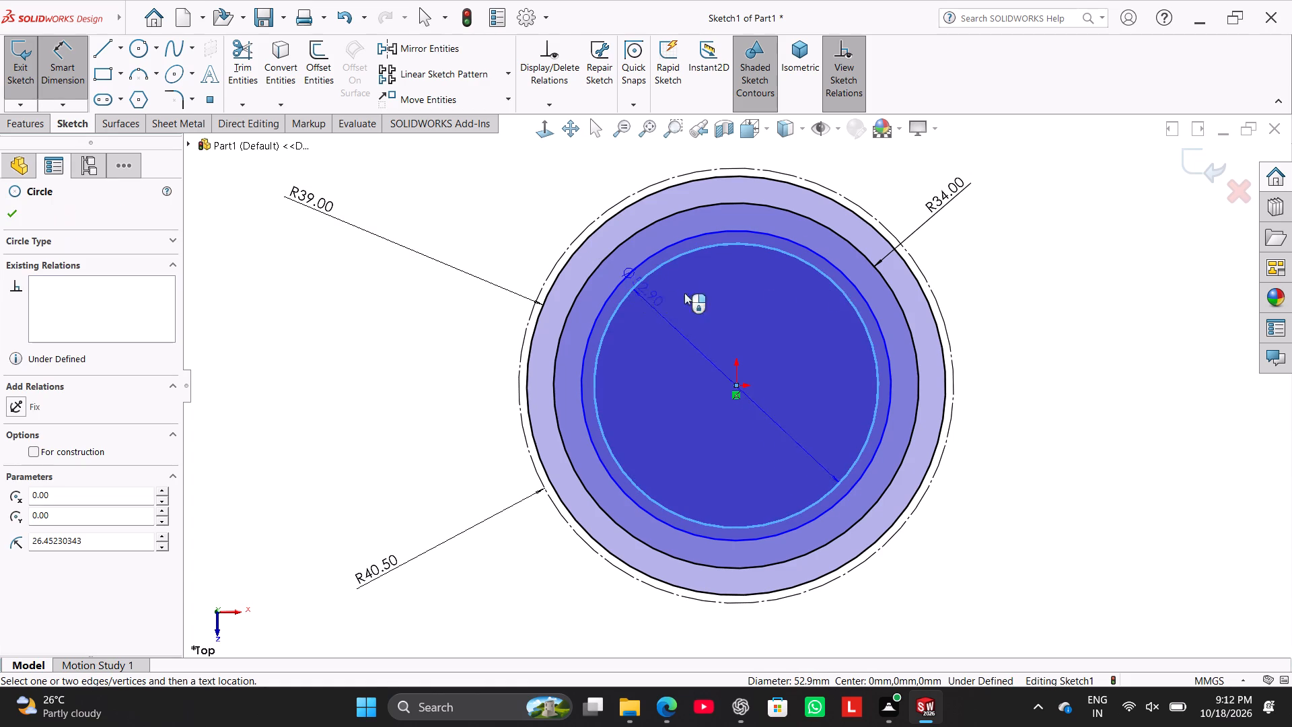
left_click(976, 571)
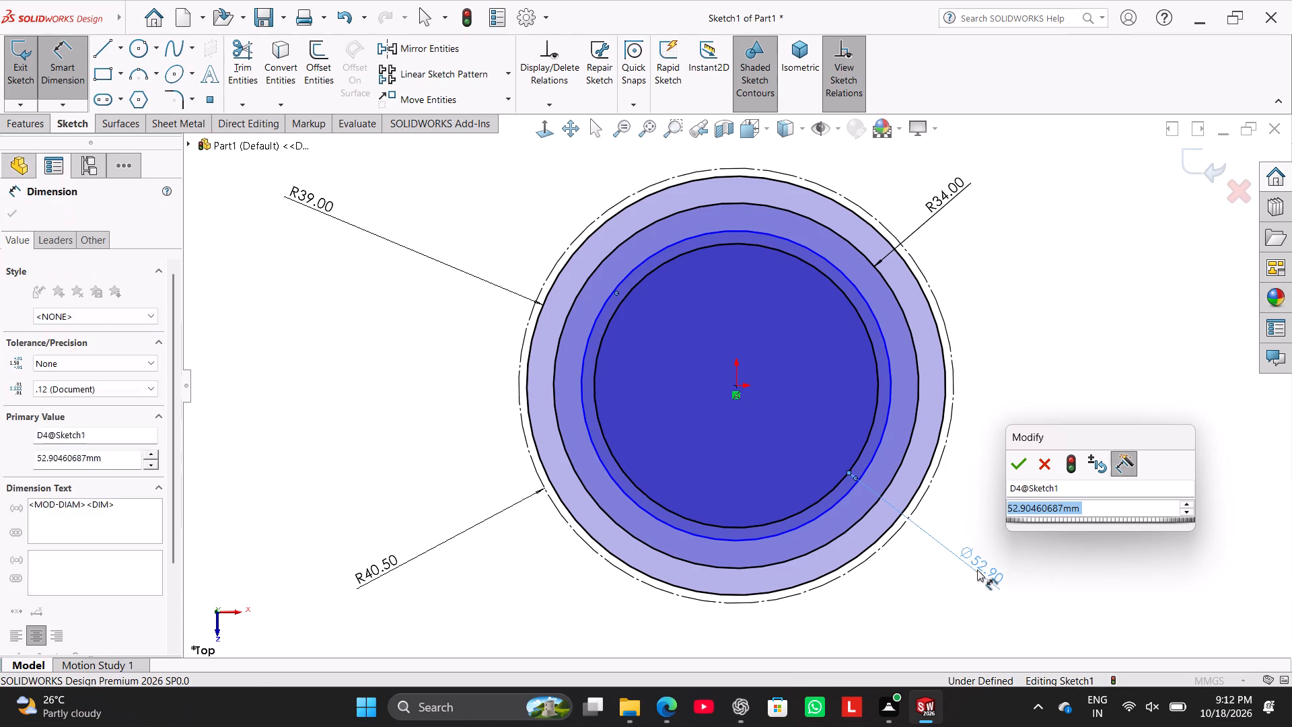
type("47")
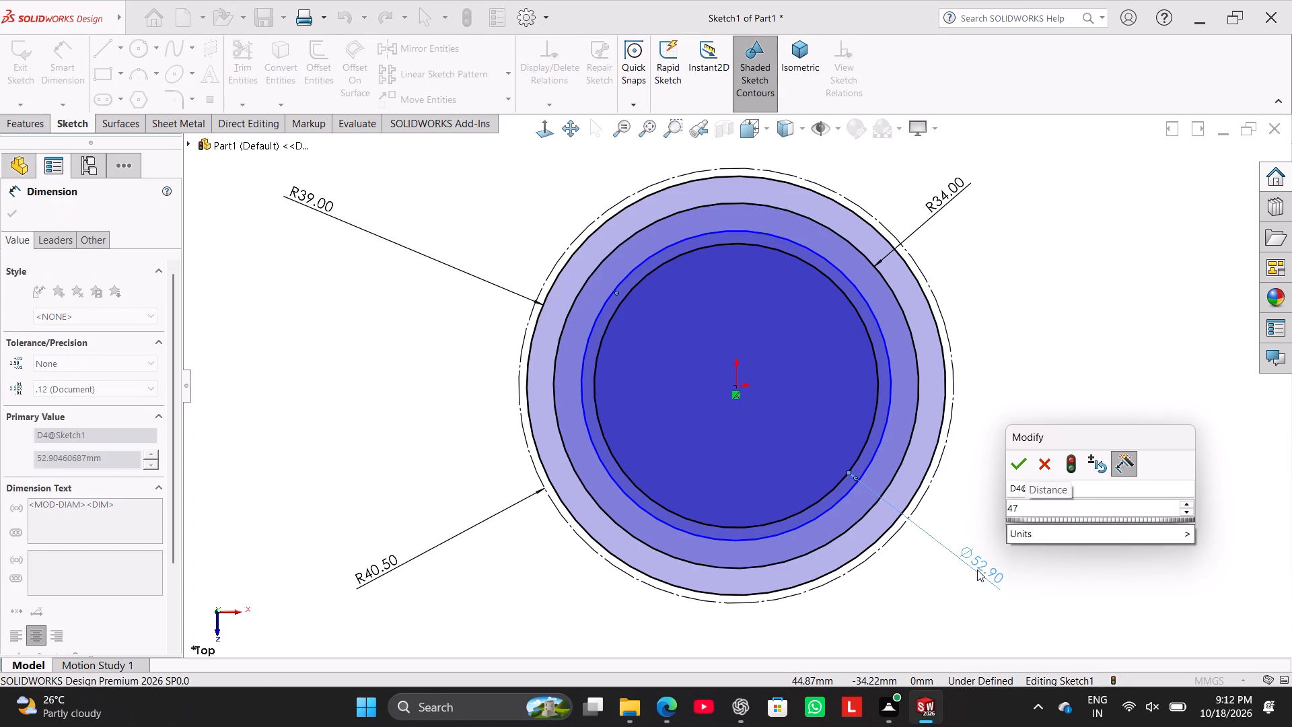
type(".5*2")
key("Return")
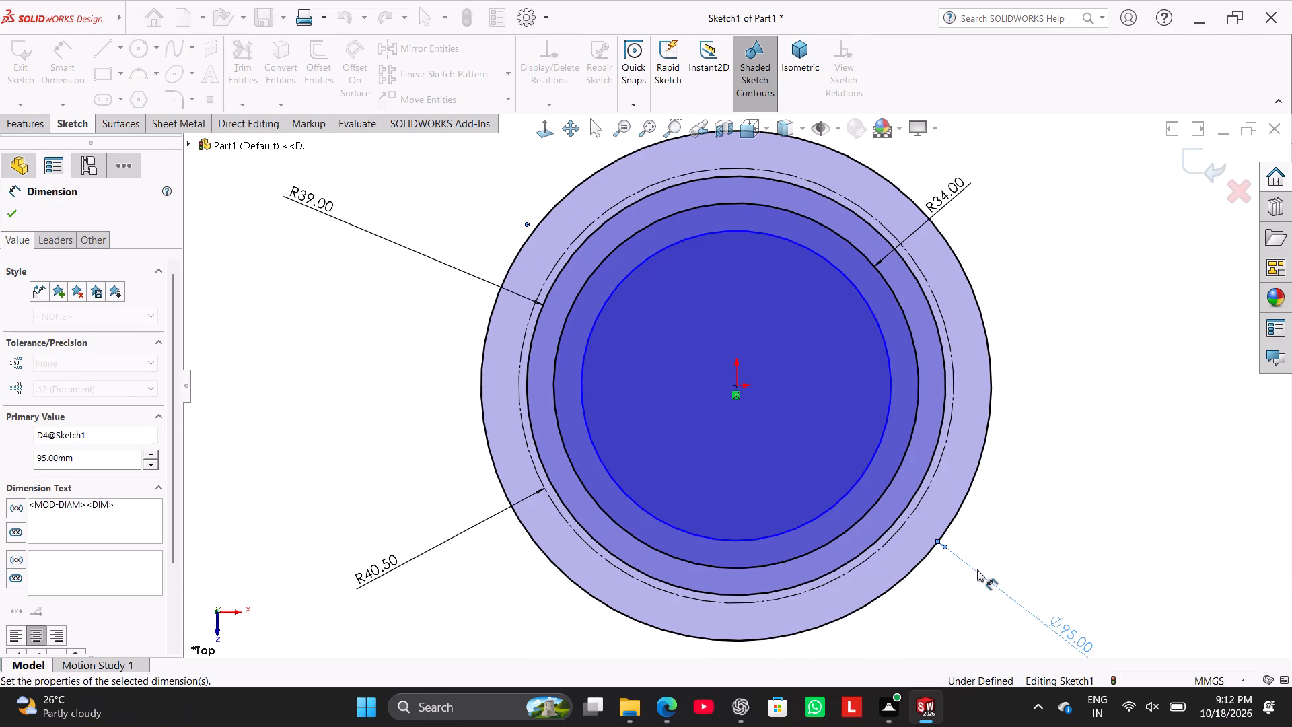
left_click(50, 244)
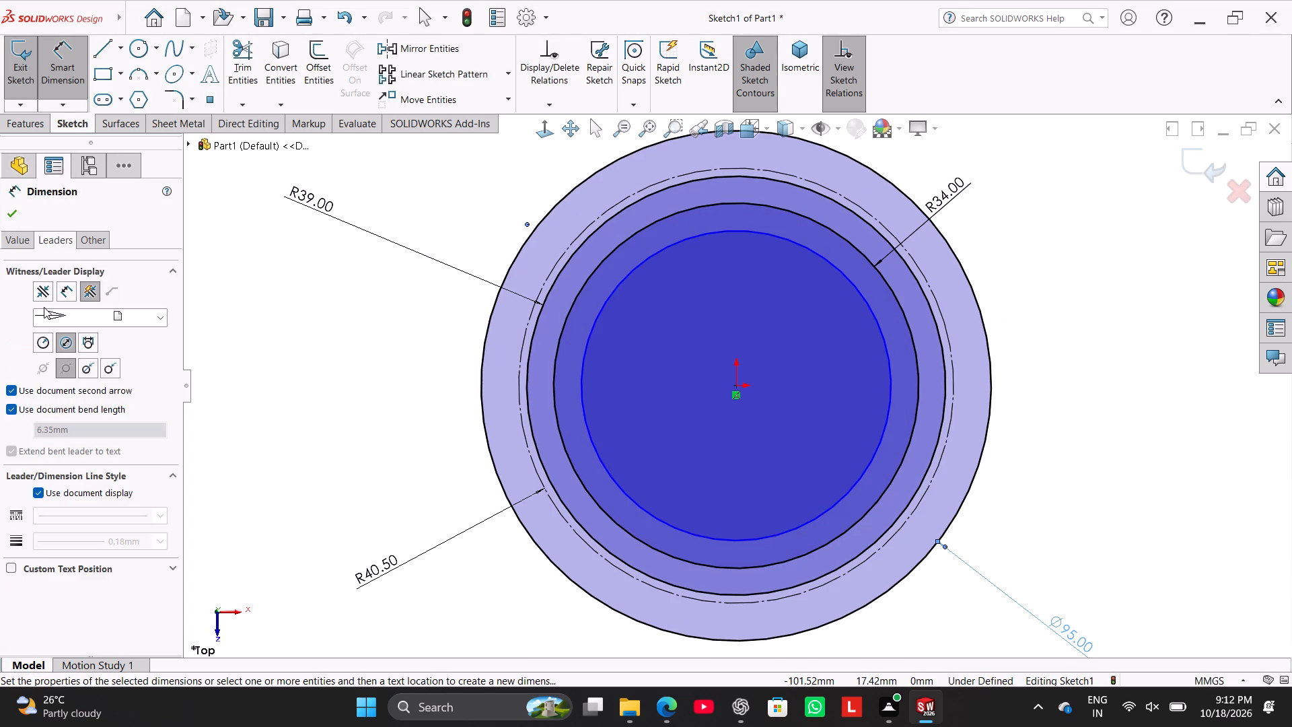
left_click(37, 343)
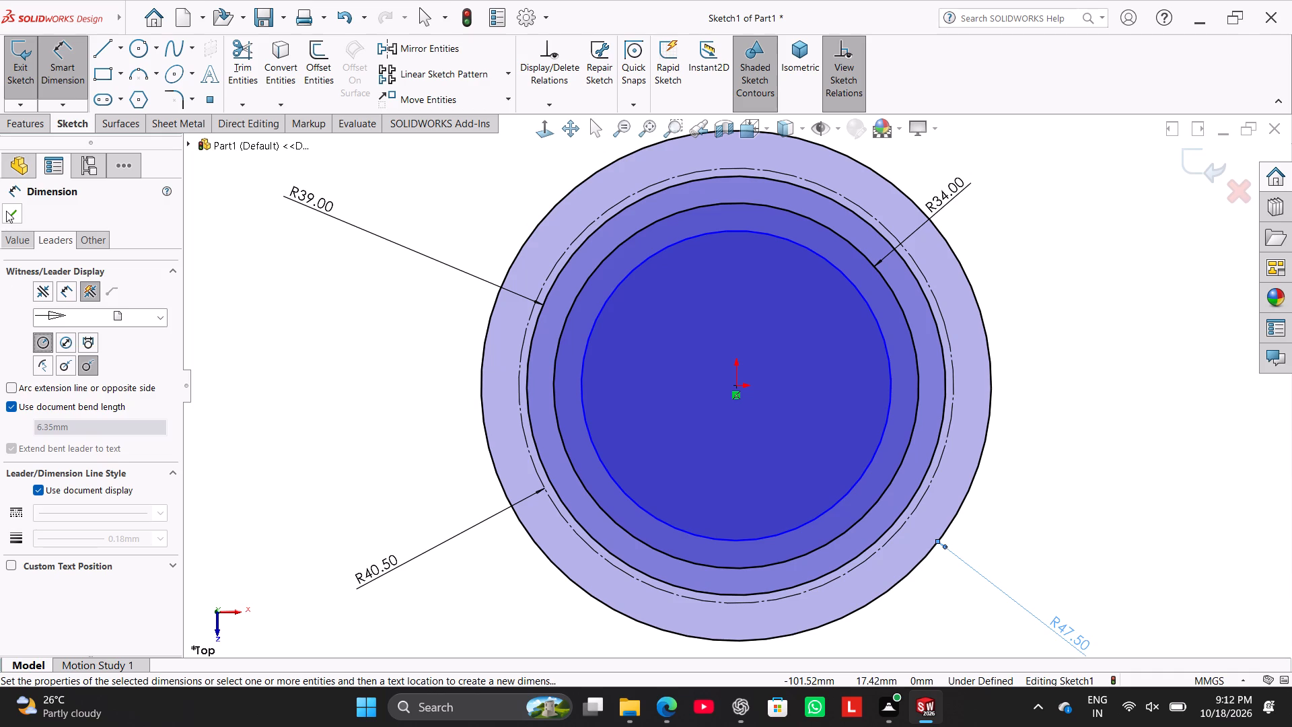
left_click(6, 211)
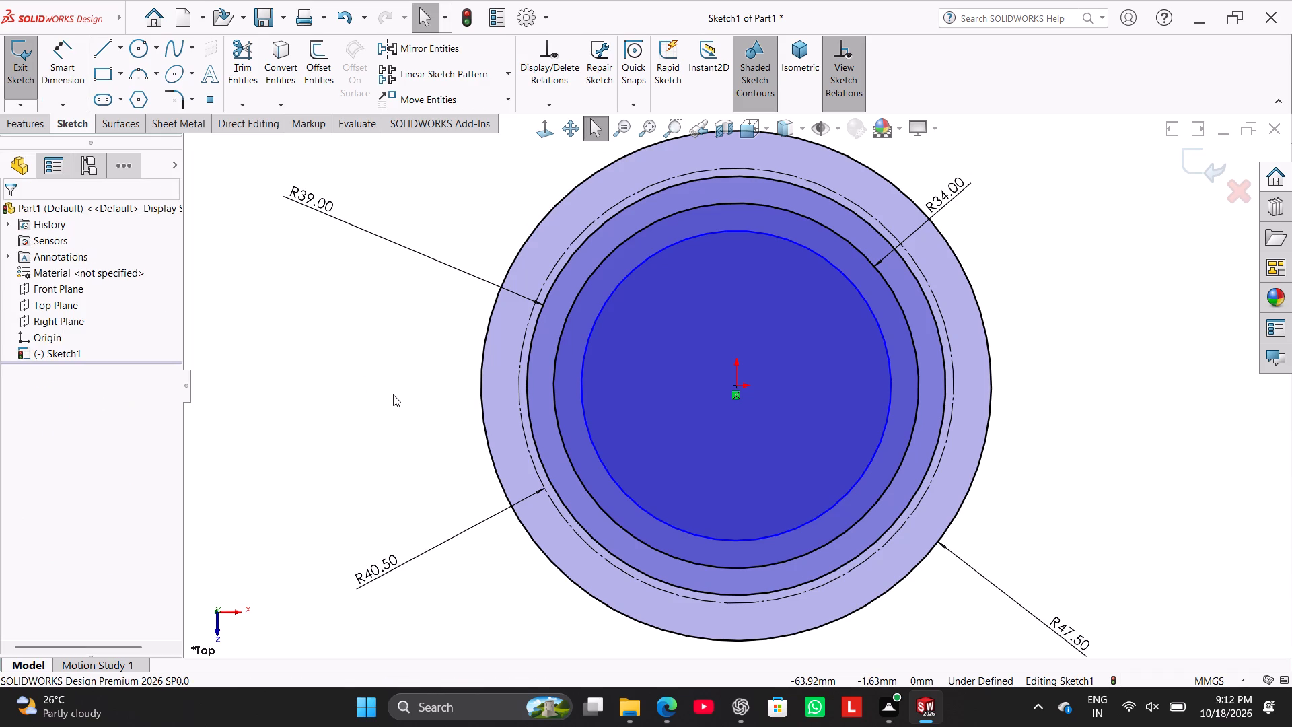
Dimension the remaining undimensioned circle with a diameter of 108 mm (54*2) and display the dimension as a radius.
left_click(73, 55)
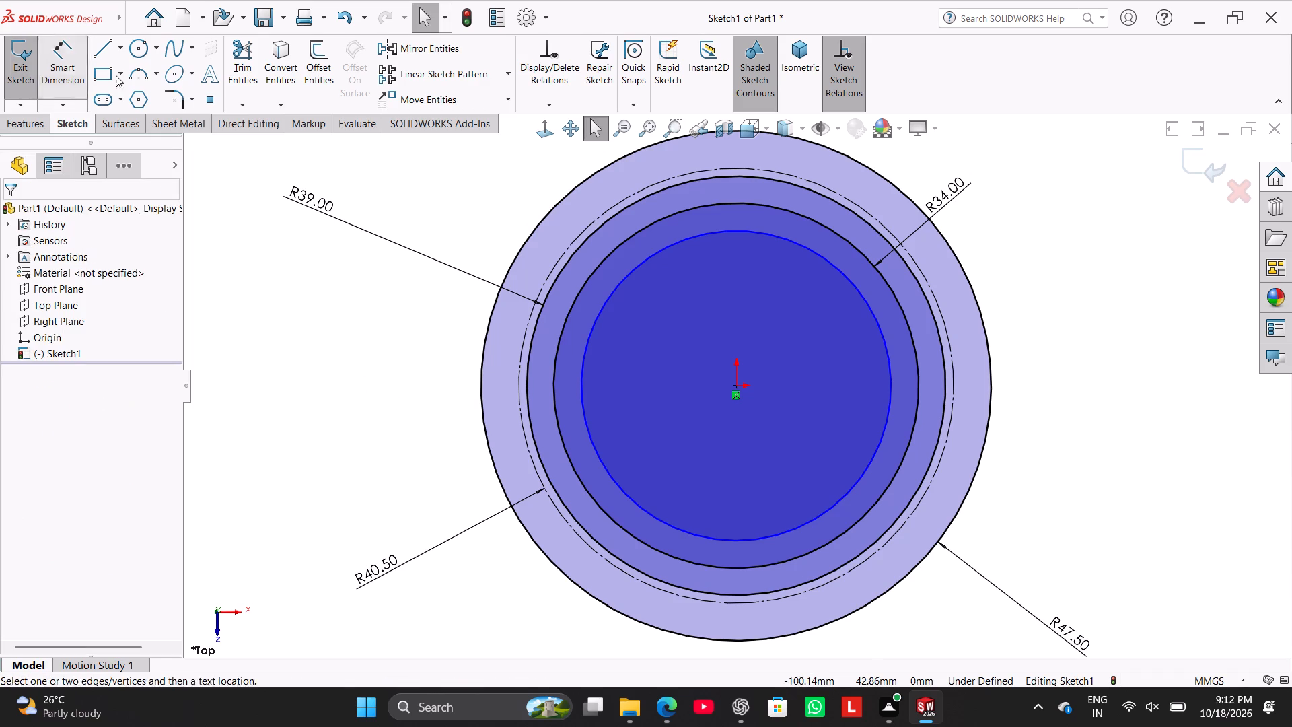
left_click(697, 233)
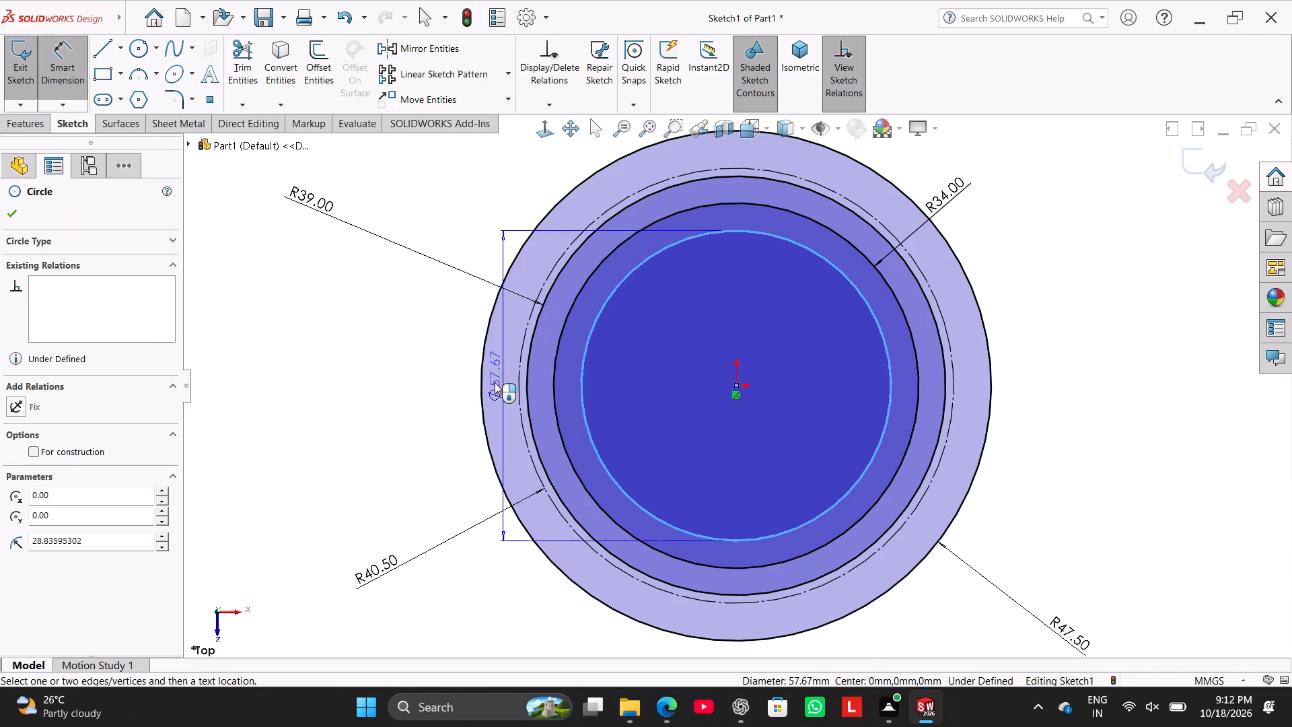
left_click(491, 602)
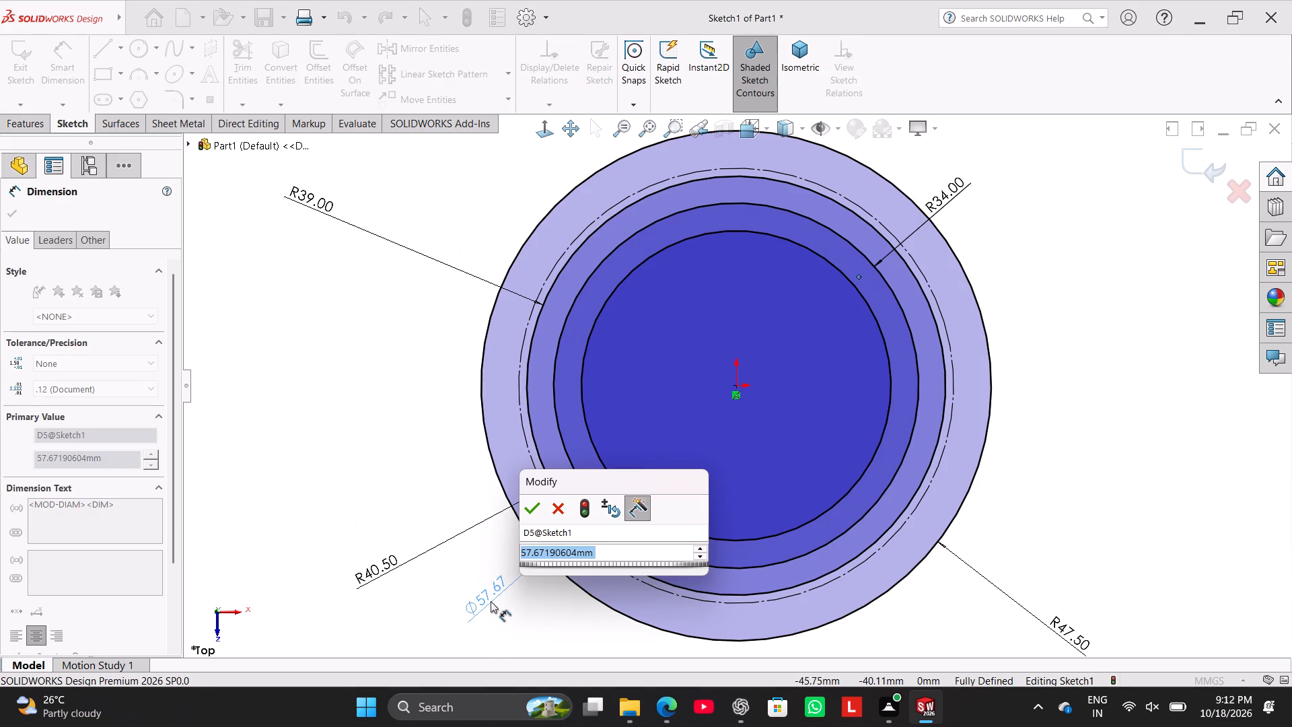
type("54*2")
key("Return")
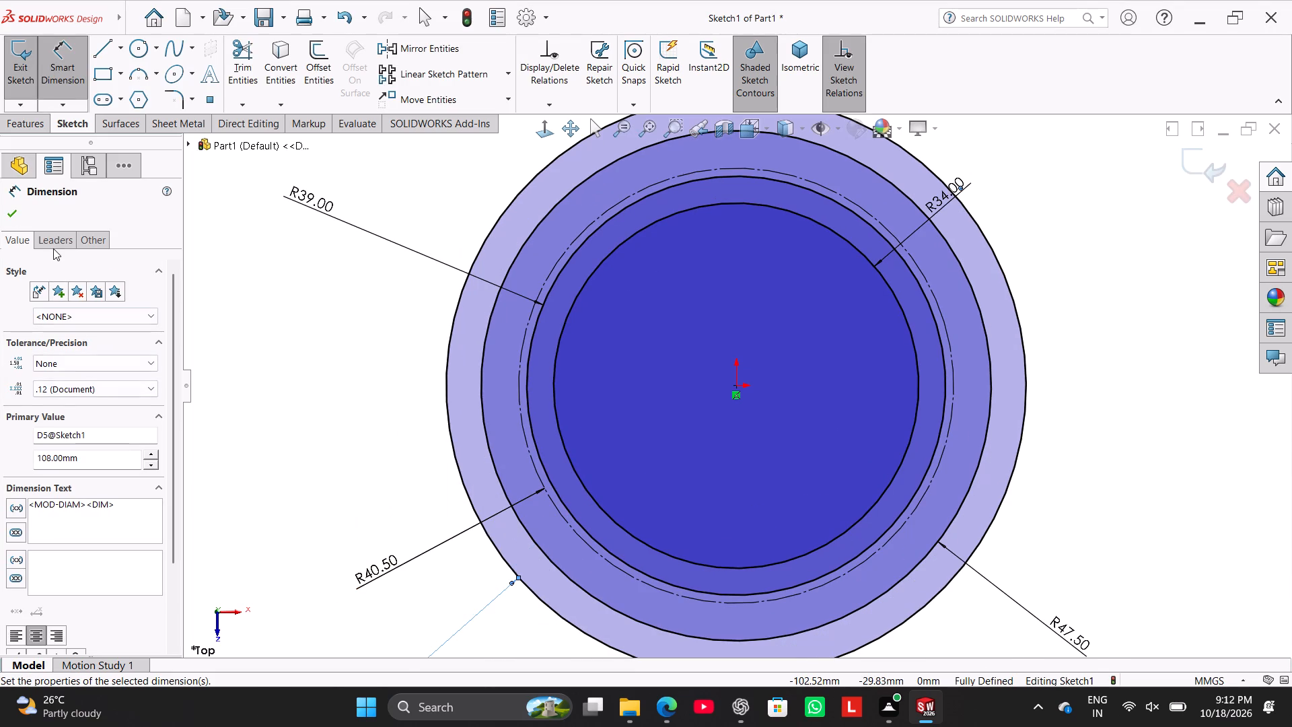
left_click(55, 242)
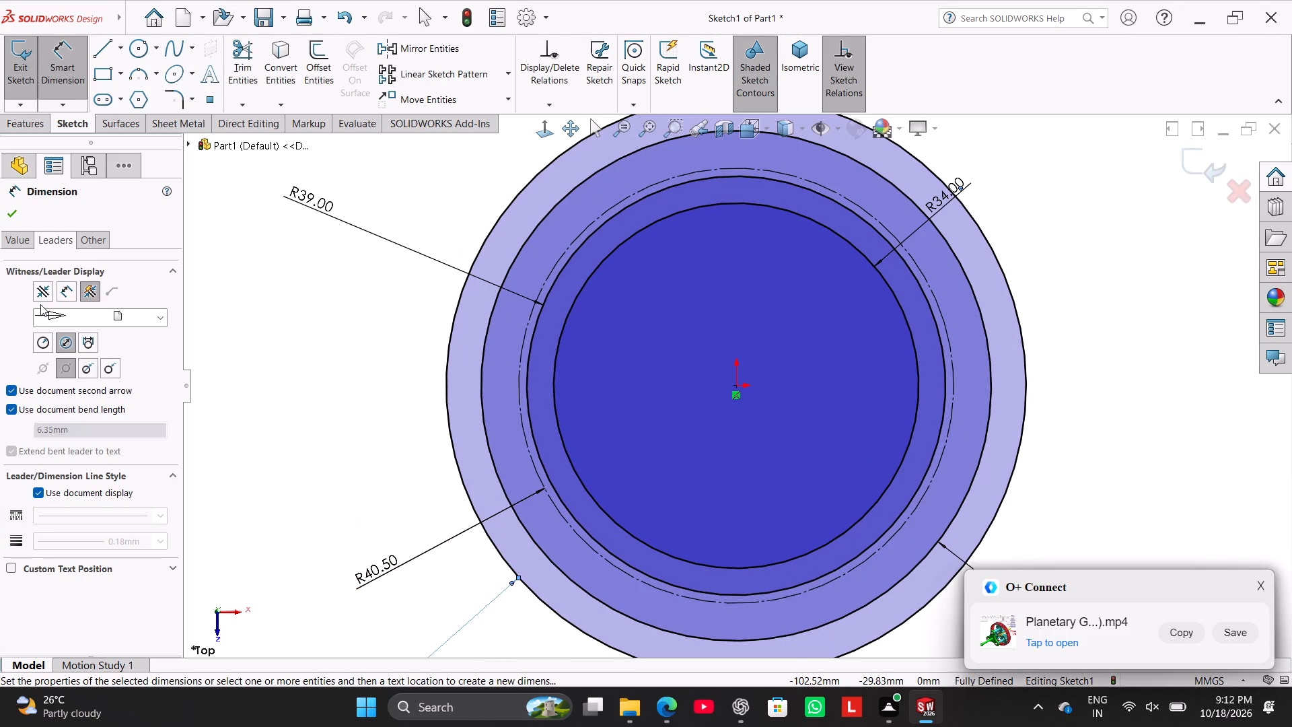
left_click(48, 349)
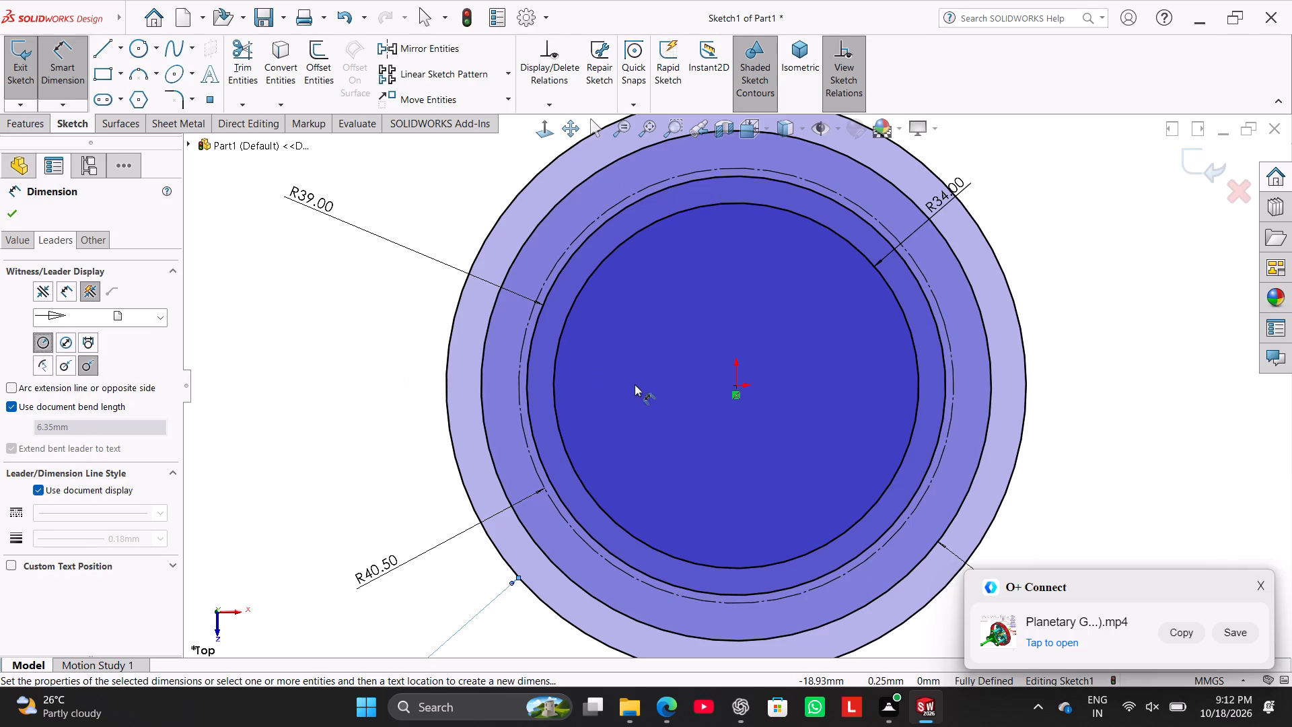
scroll(635, 384, "up", 1)
left_click(10, 207)
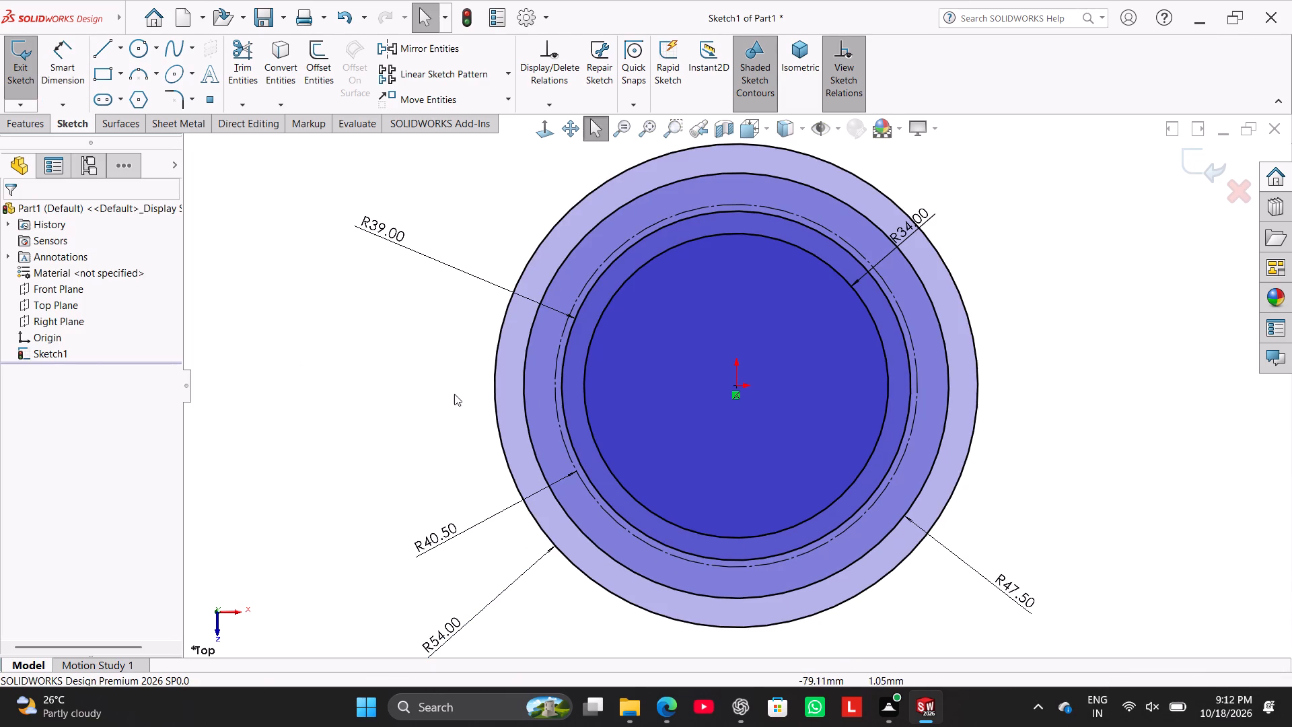
Convert the outermost R54.00 circle to construction geometry.
right_click(495, 403)
left_click(528, 383)
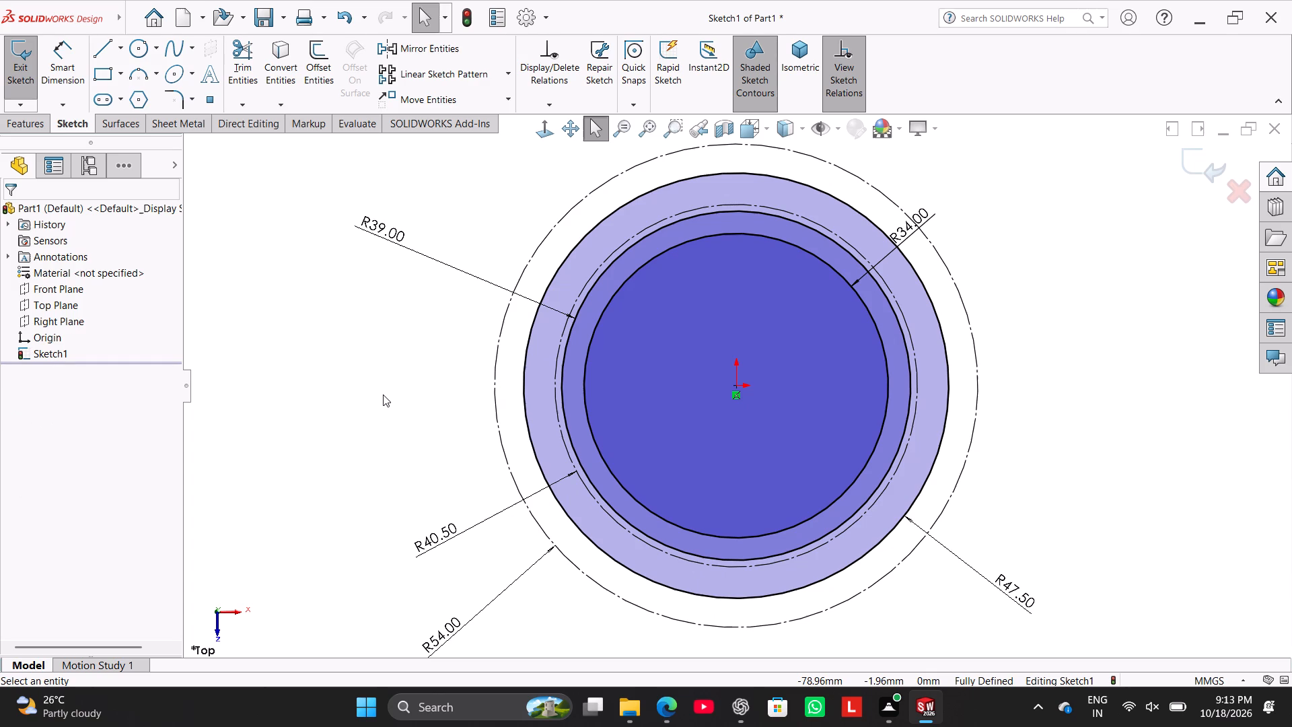
Sketch another circle about 39 mm in diameter centred on the origin, inside the existing circles.
left_click(137, 46)
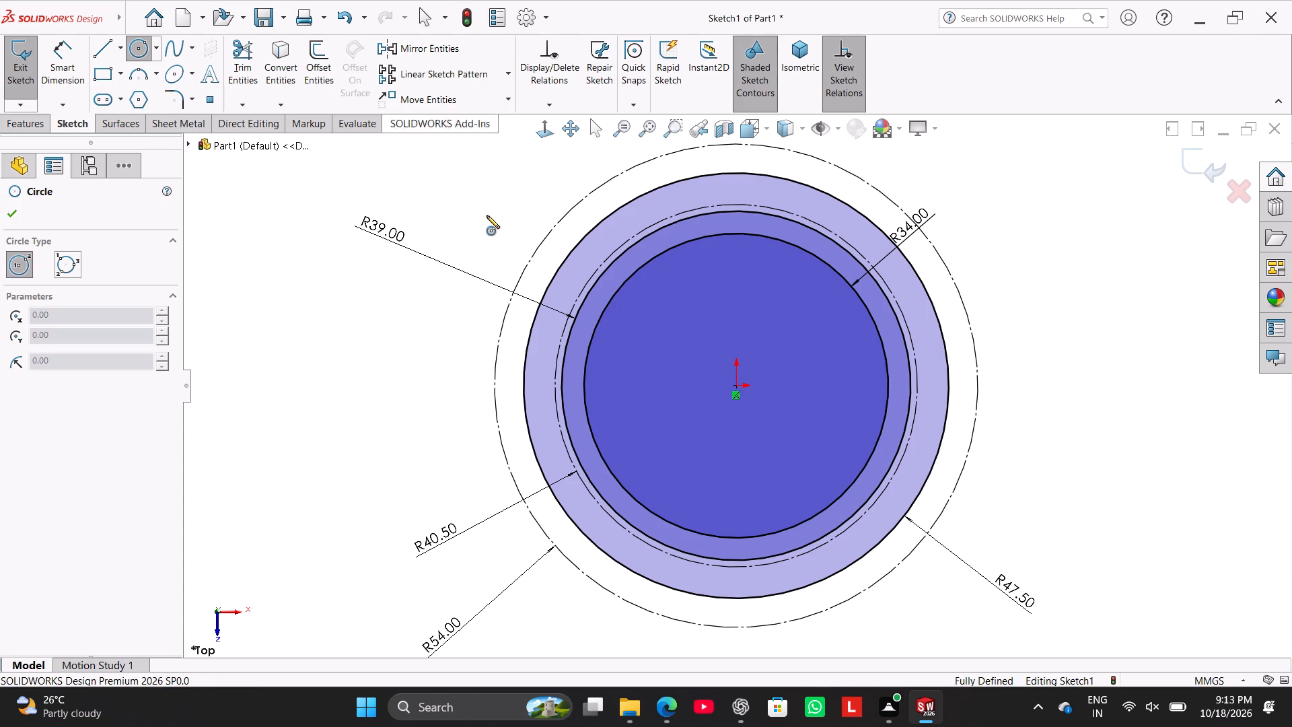
left_click(737, 384)
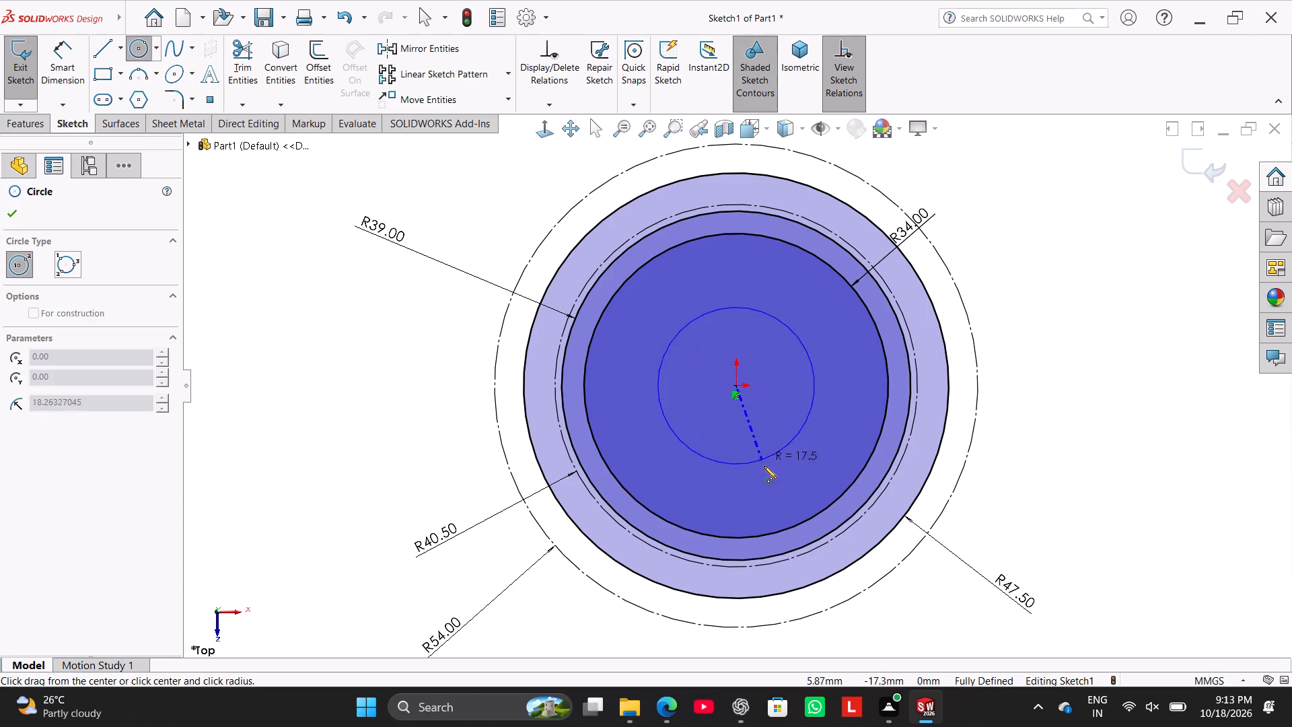
left_click(764, 468)
Dimension the new inner circle with a diameter of 118 mm (59*2).
left_click(71, 83)
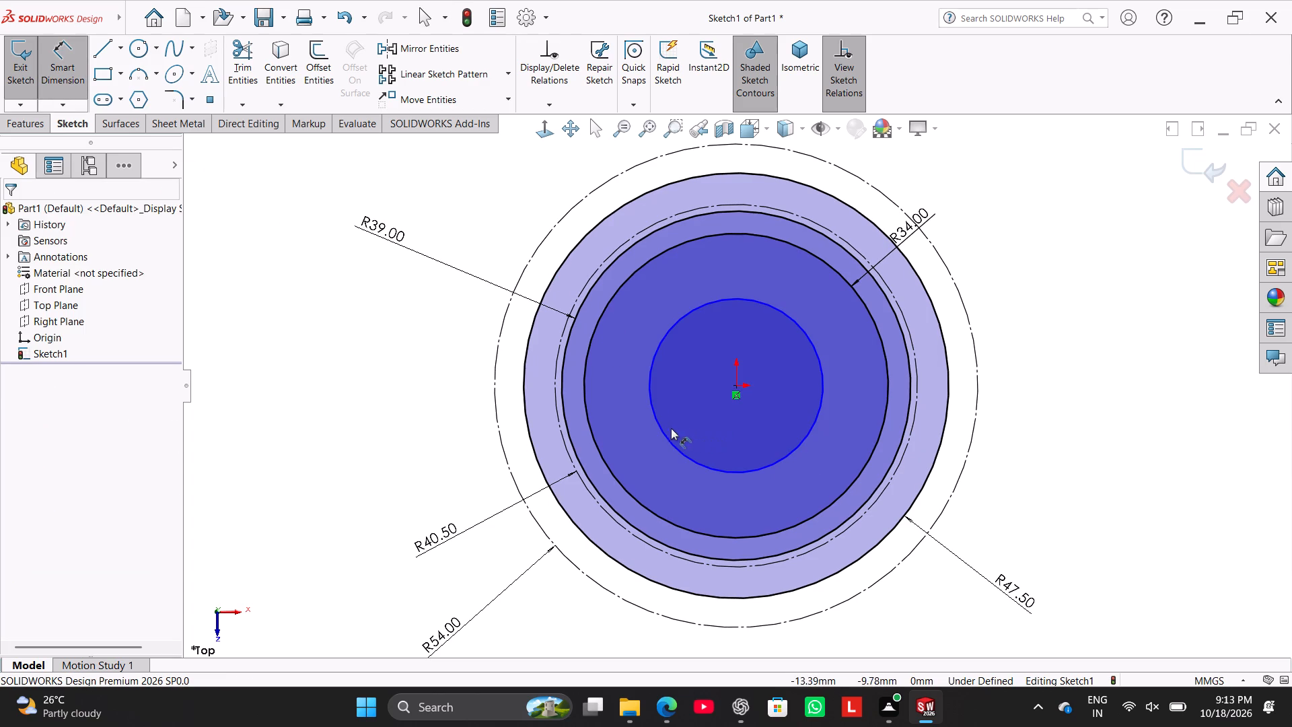
left_click_drag(657, 423, 659, 434)
left_click(548, 629)
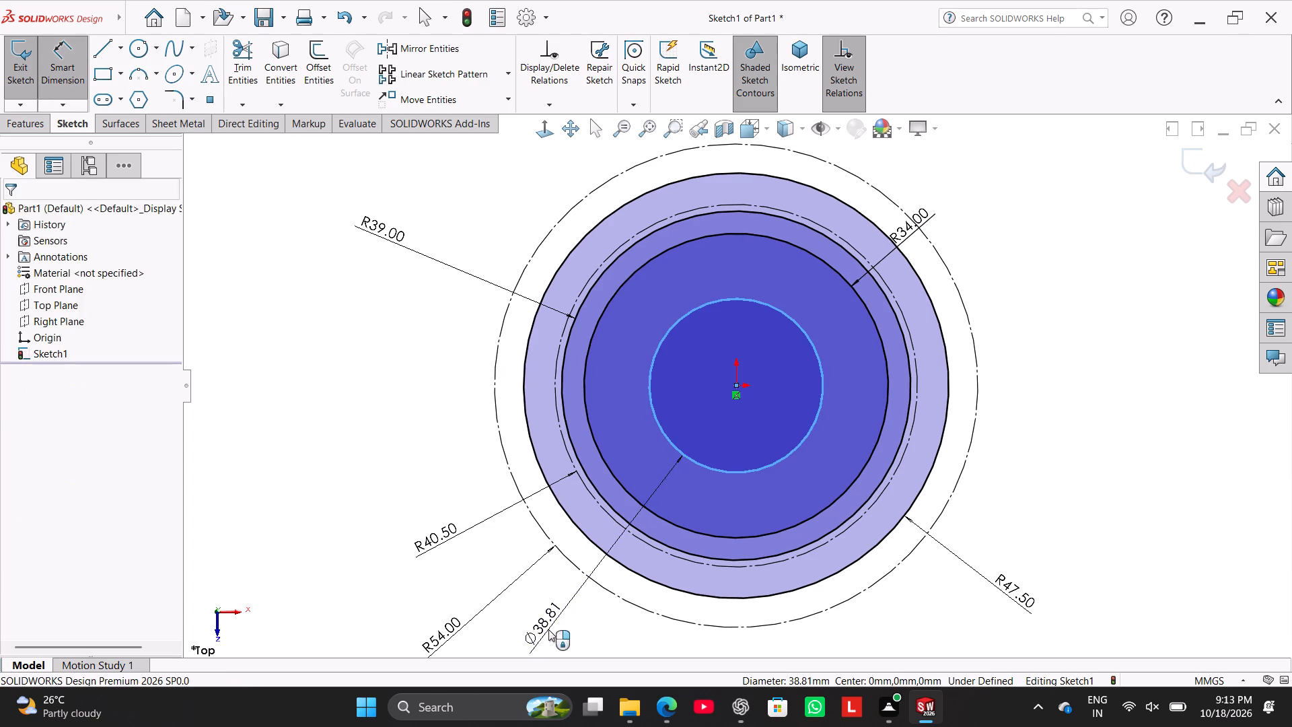
key("5")
type("9*2")
key("Return")
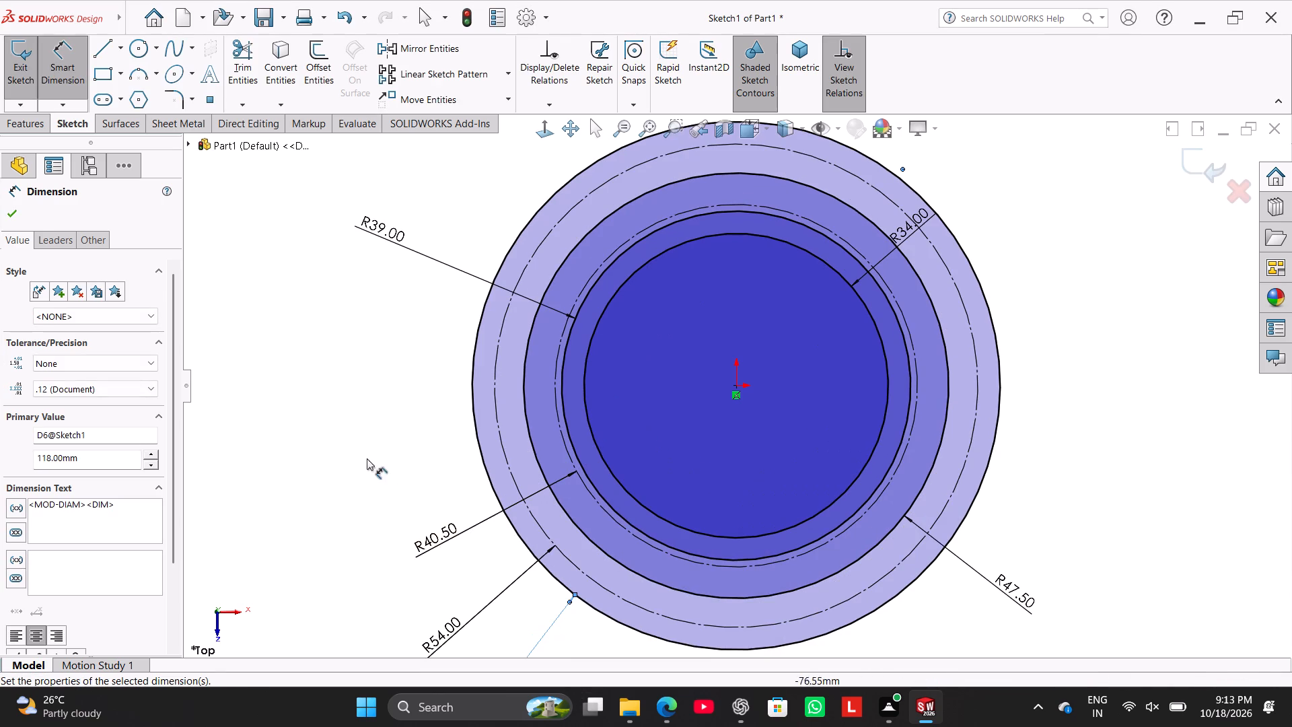
right_click(321, 407)
left_click(373, 445)
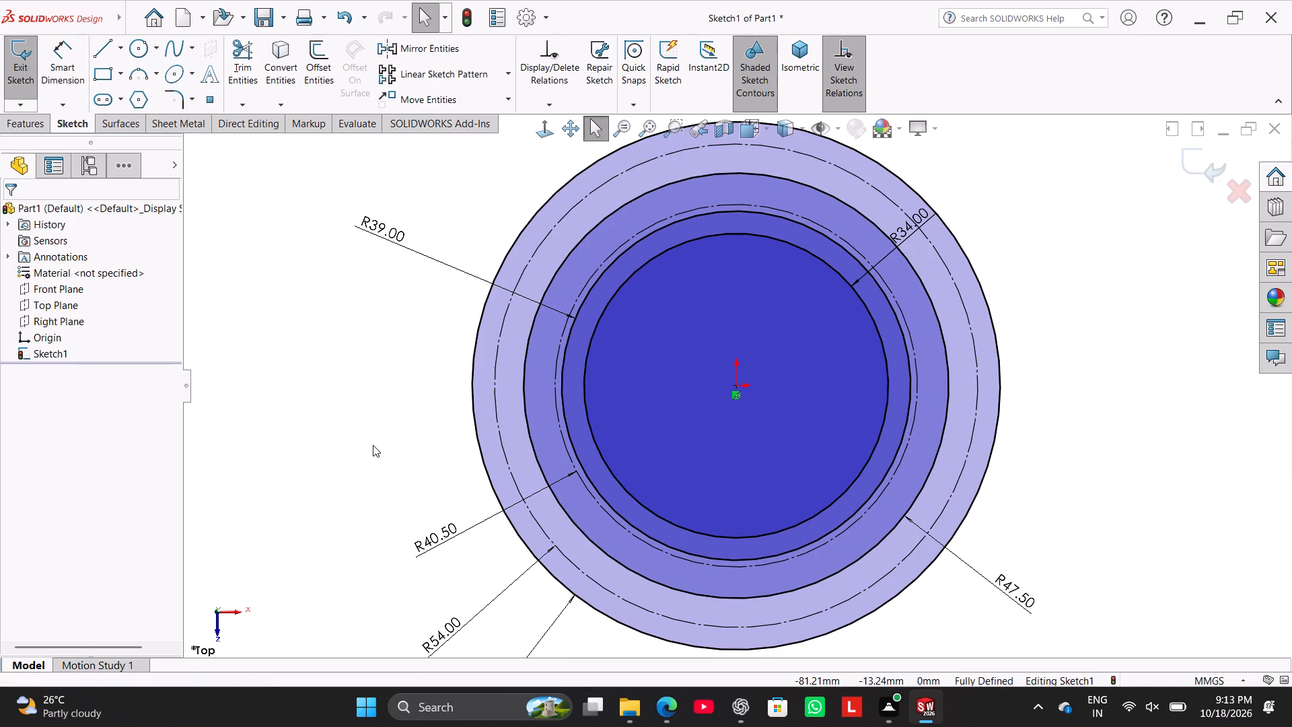
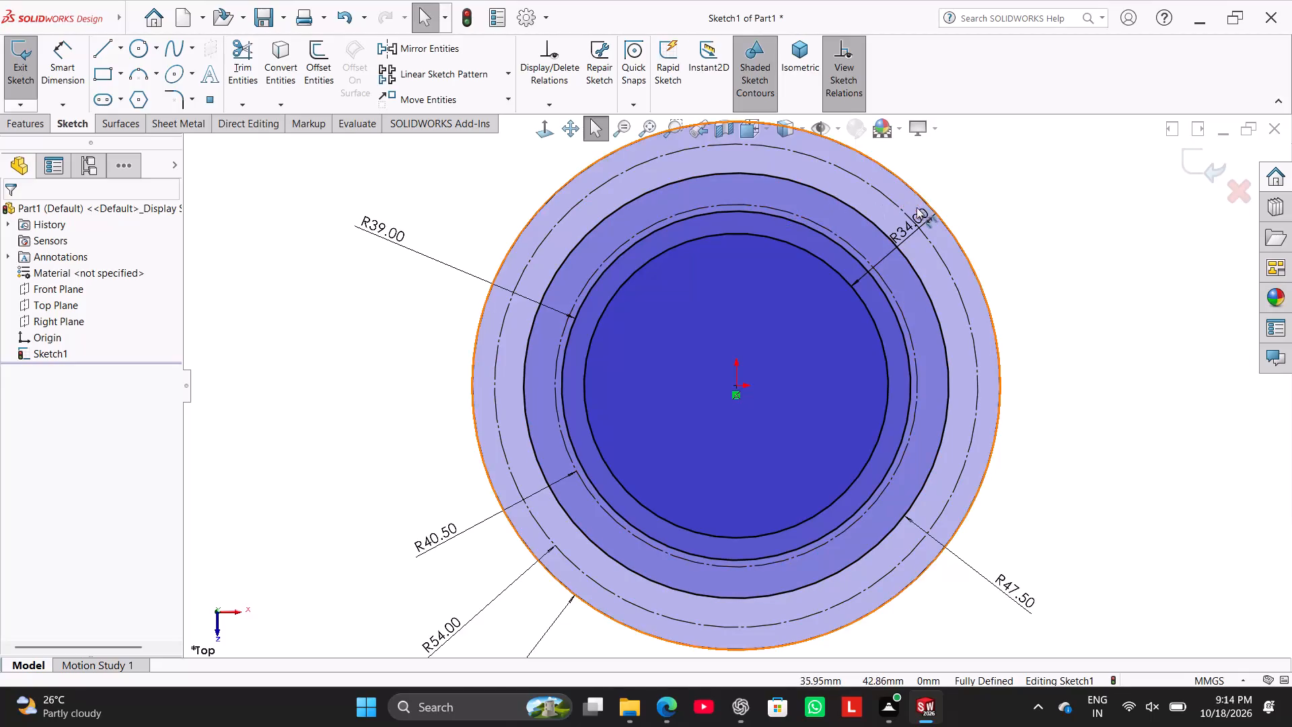
Reposition the R34.00 dimension text at a steeper angle, clear of the outermost circle's upper-right edge.
left_click_drag(925, 219, 863, 168)
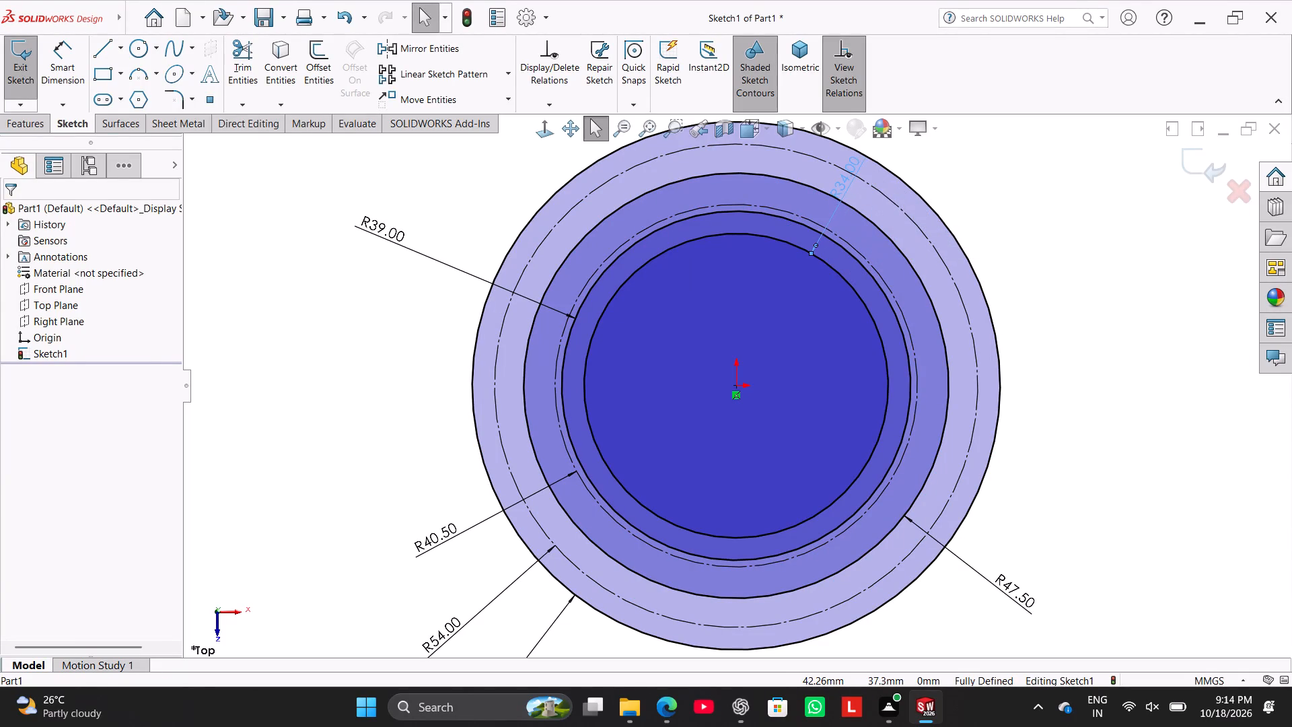
Sketch a centerline from the origin up and to the right, ending on the R54.00 construction circle.
left_click(139, 46)
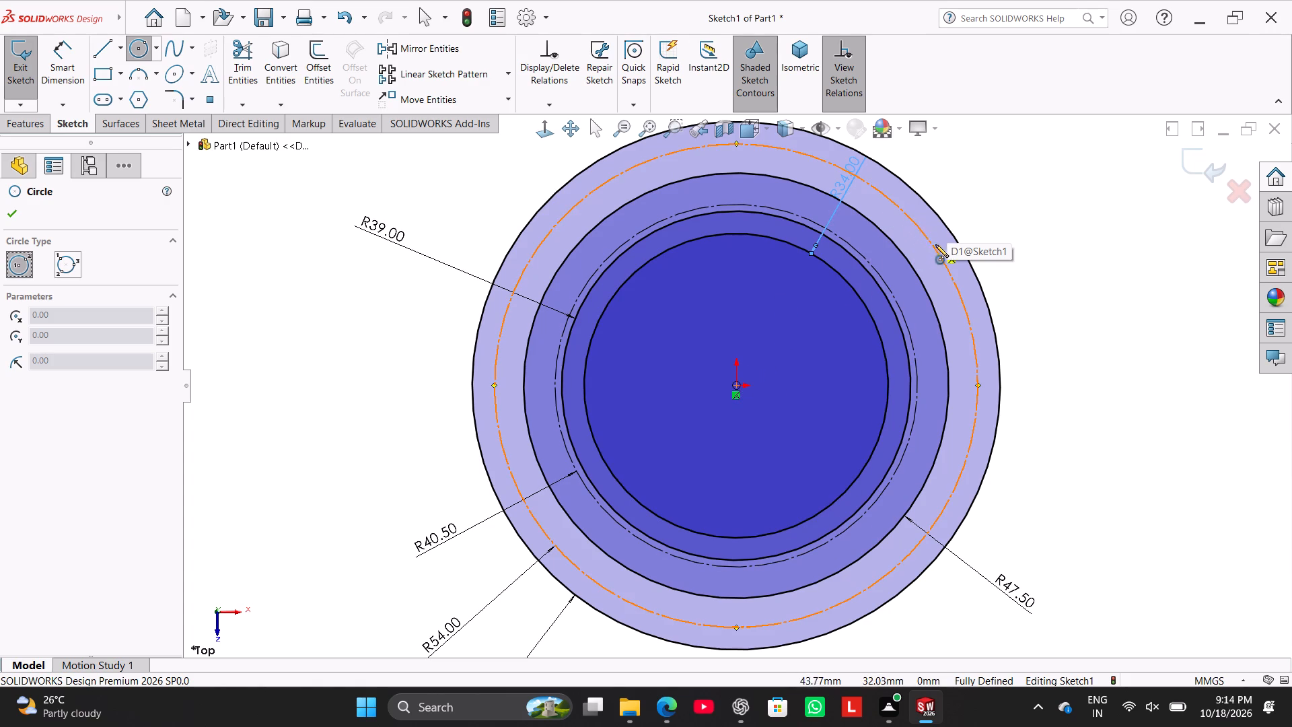
left_click(121, 47)
left_click(139, 92)
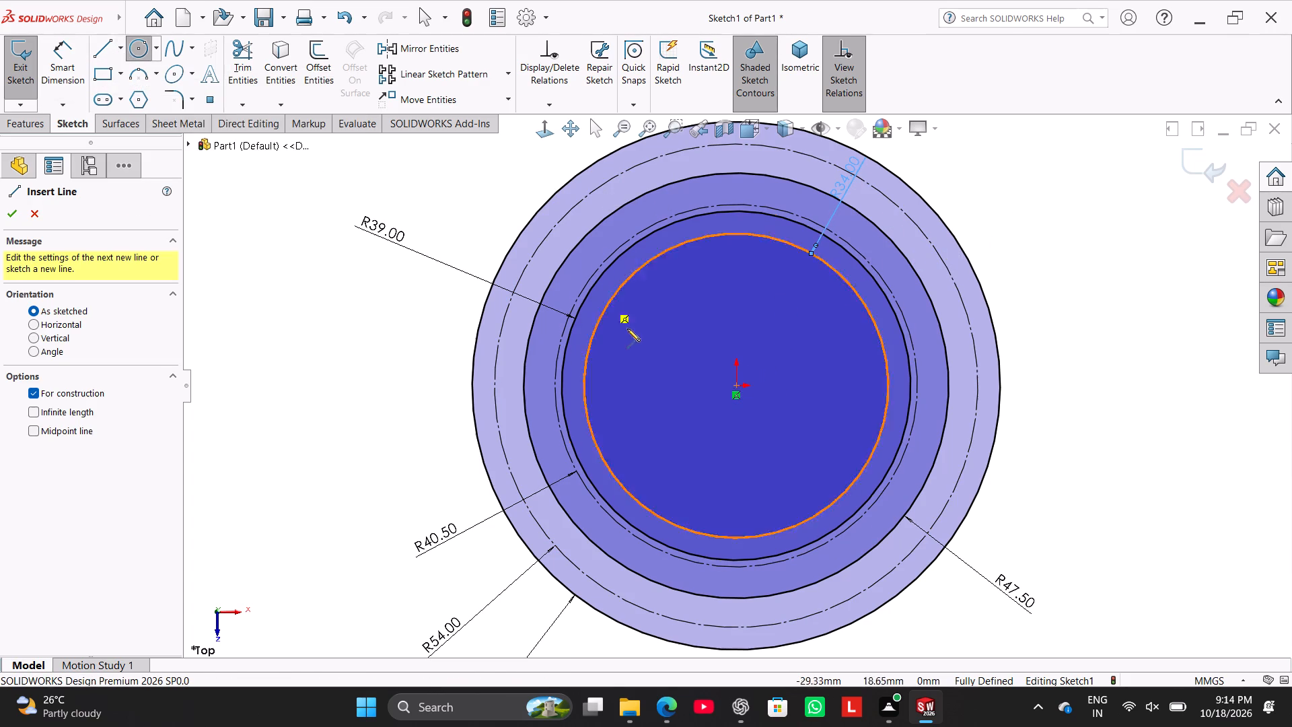
left_click(734, 386)
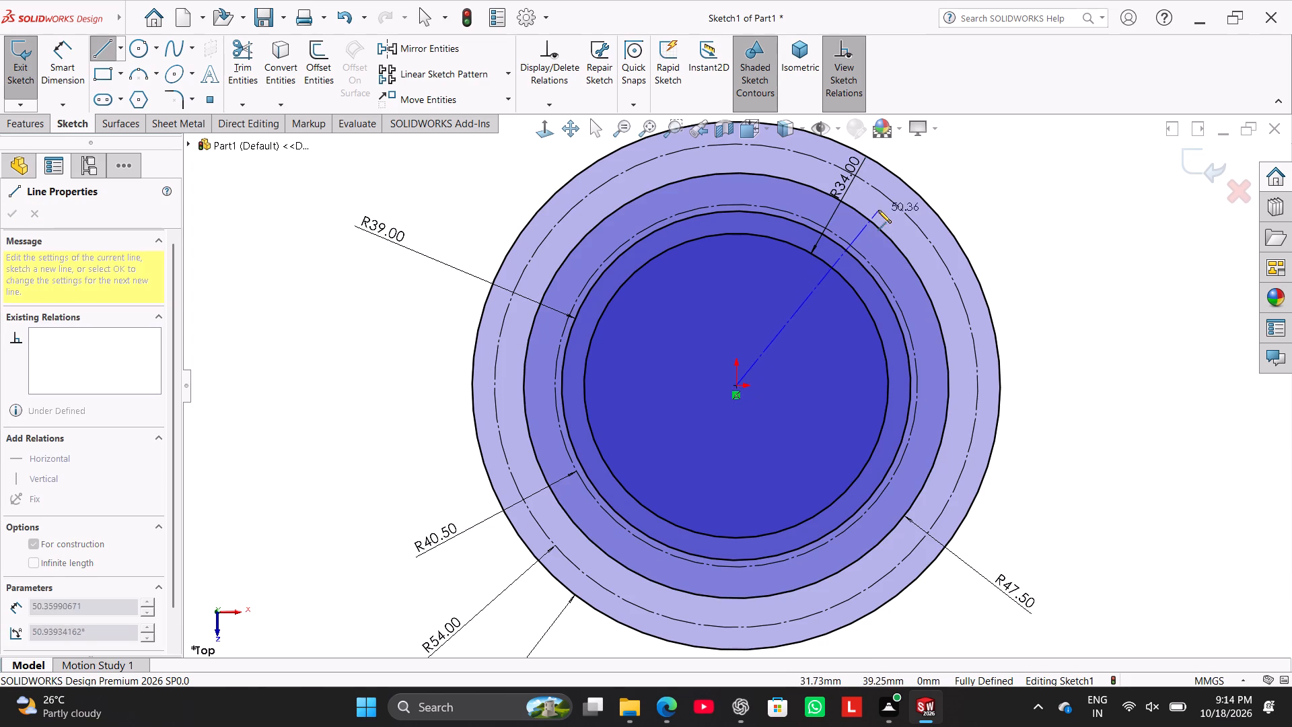
left_click(894, 203)
right_click(1022, 149)
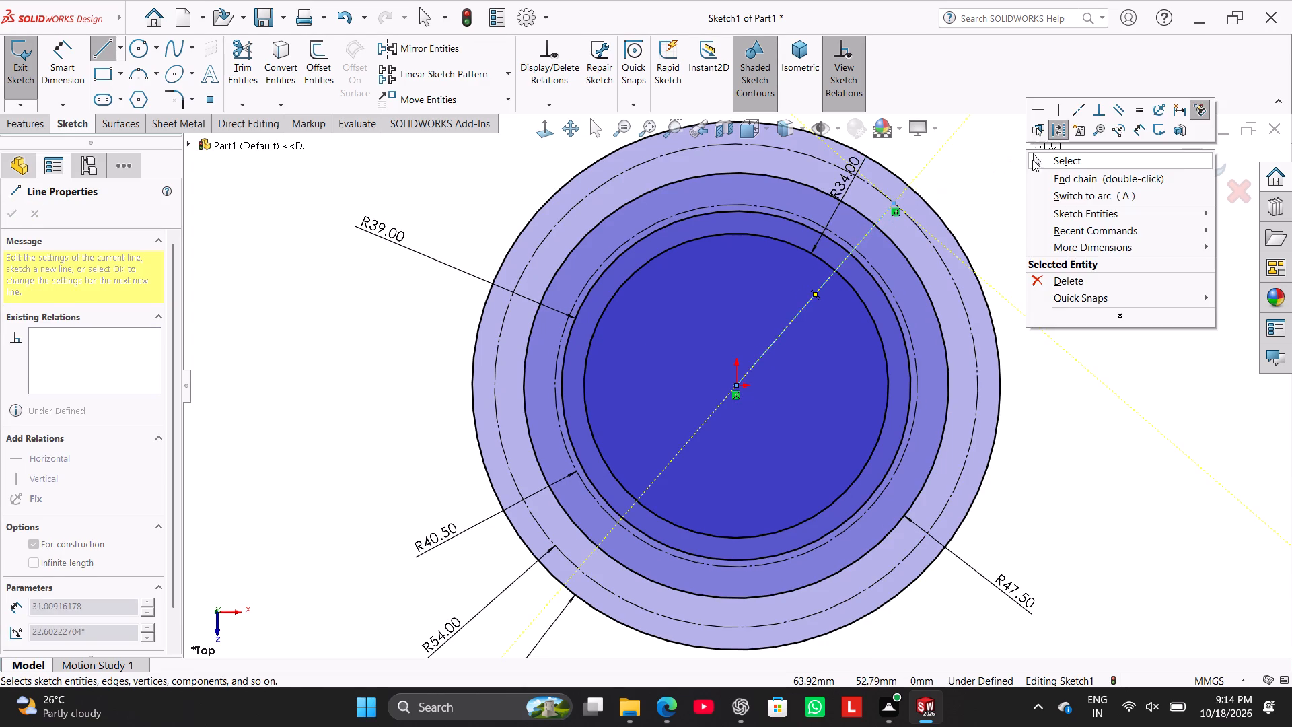
left_click(1039, 162)
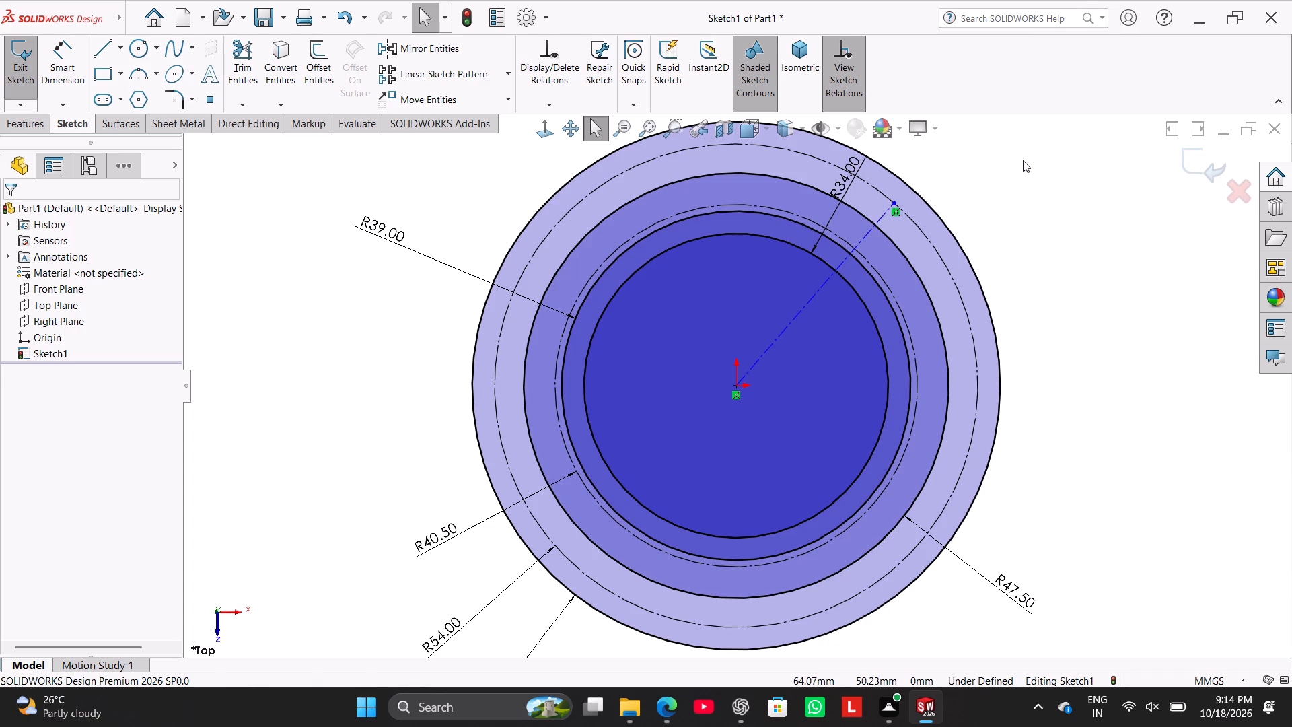
Dimension the centerline's angle from the horizontal through the origin as 45°.
left_click(50, 49)
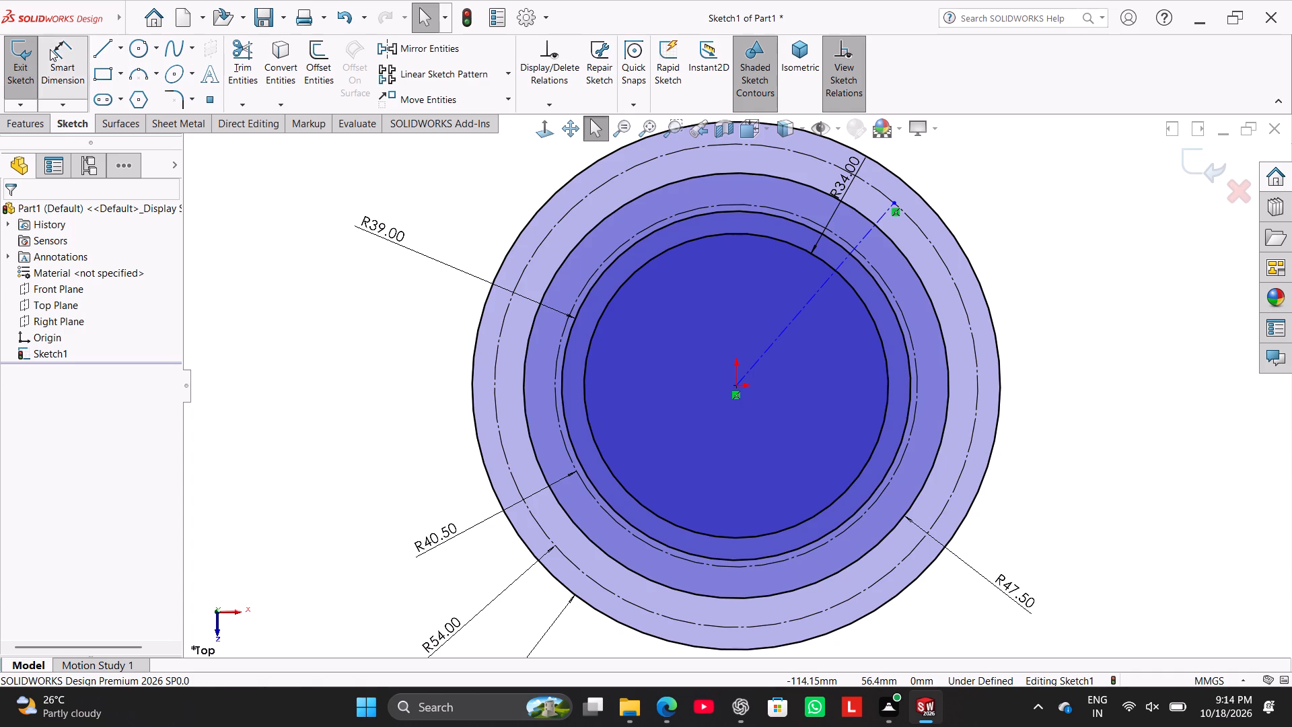
left_click(769, 349)
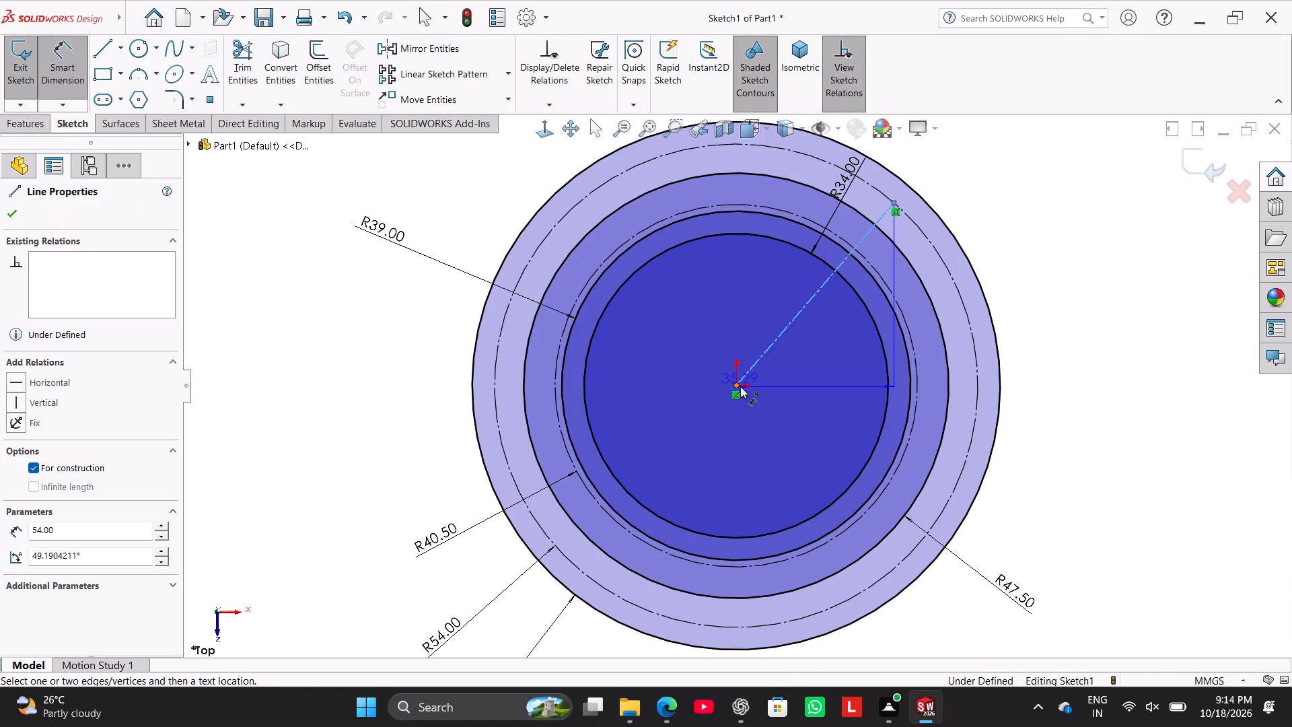
left_click(735, 386)
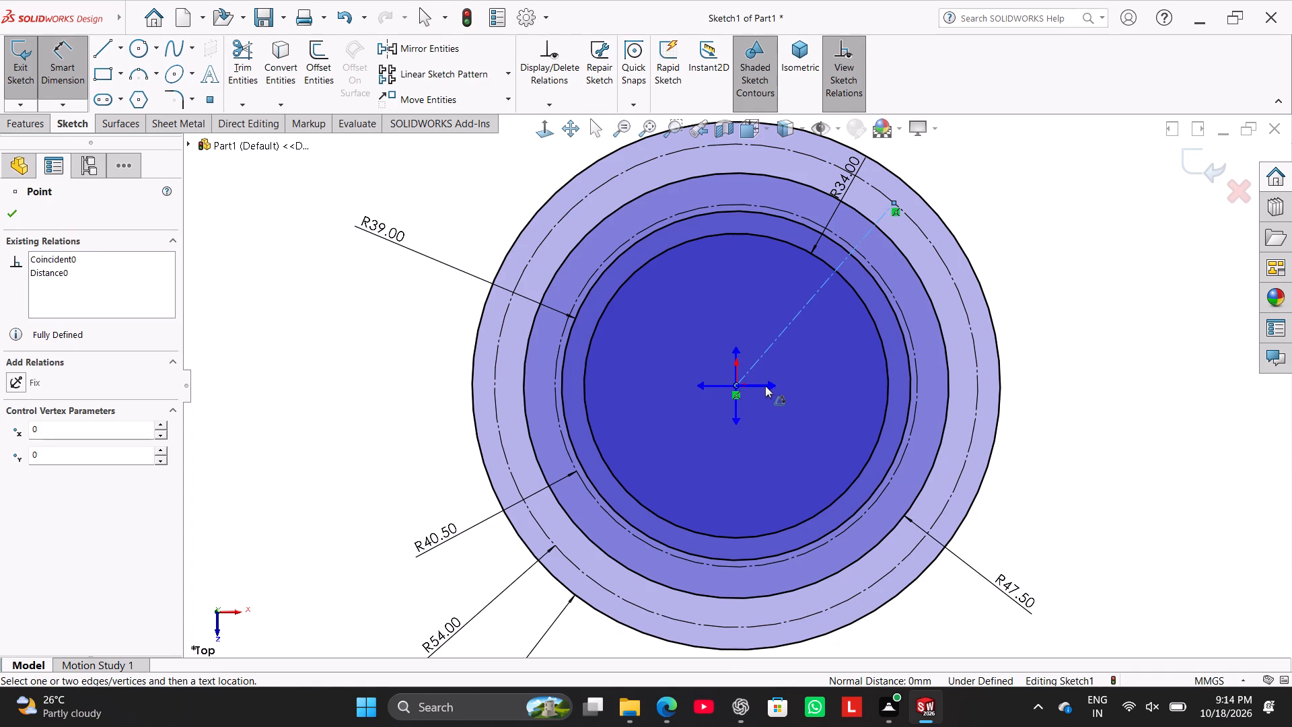
left_click(772, 383)
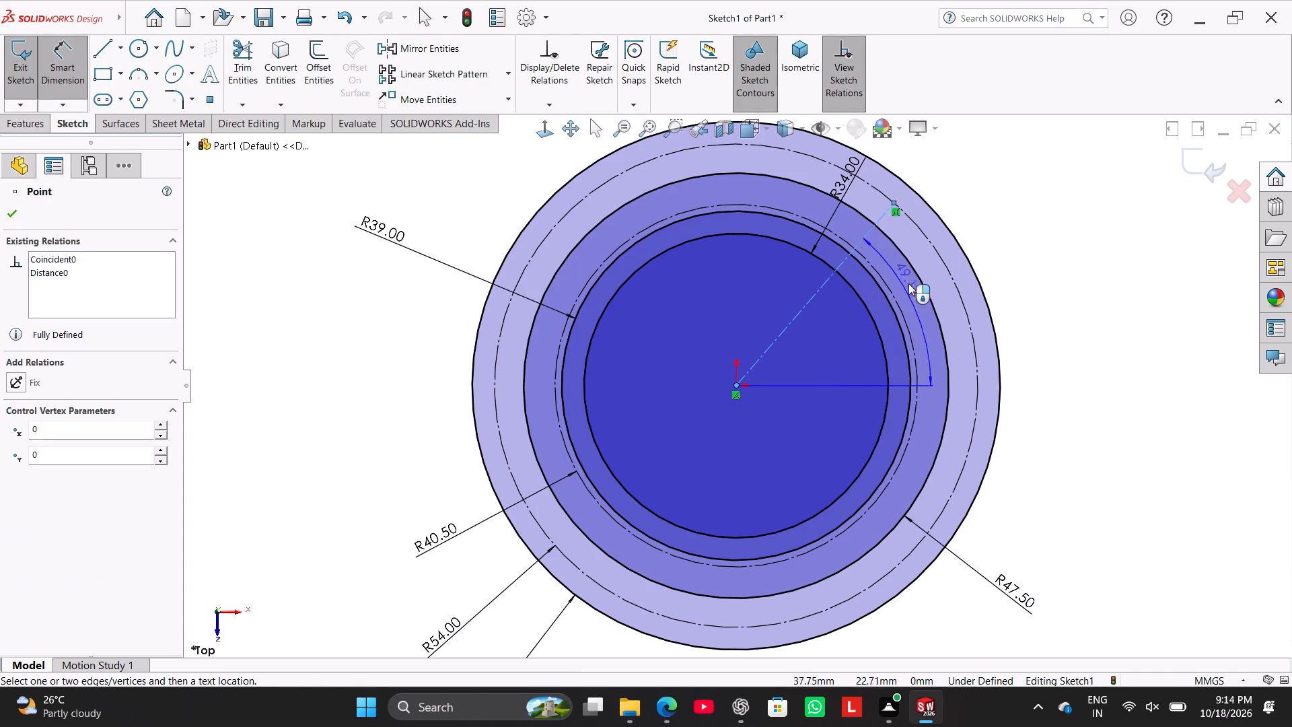
left_click(999, 233)
type("45")
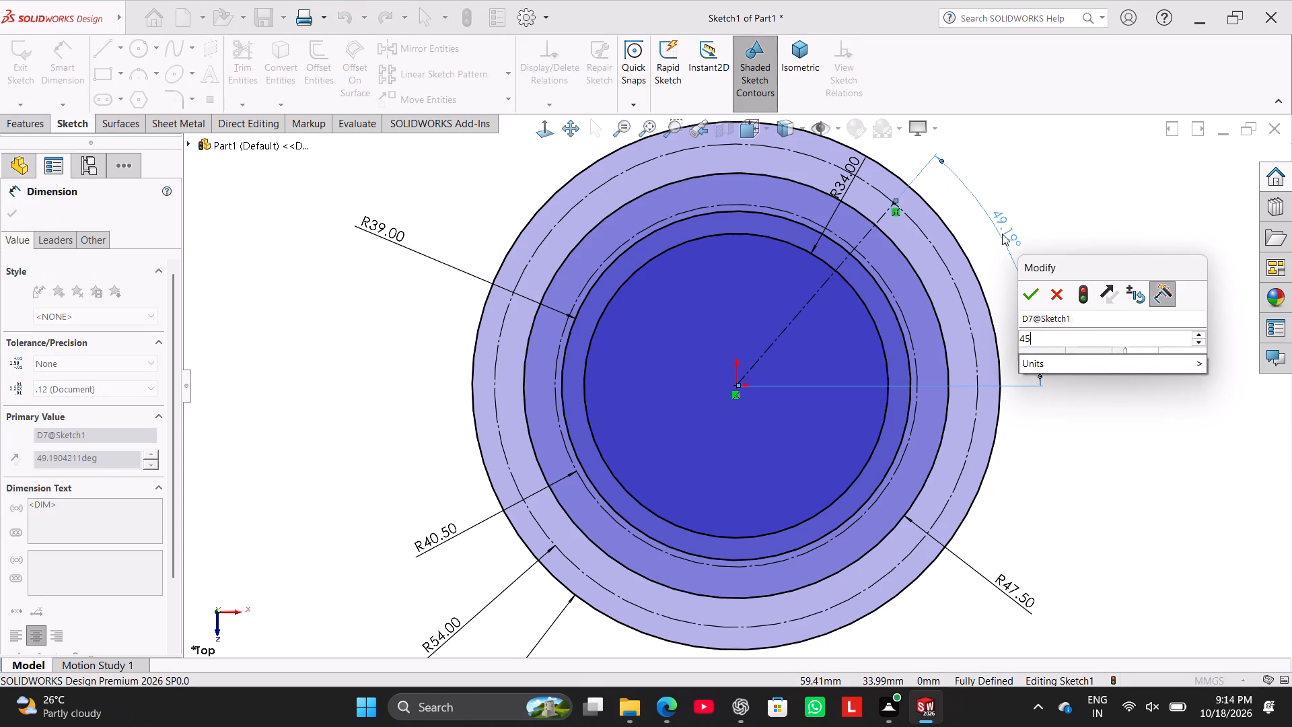
key("Return")
Sketch three concentric circles centred on the centerline's outer endpoint, with radii of about 8.7, 5.2 and 12.9 mm.
left_click(142, 41)
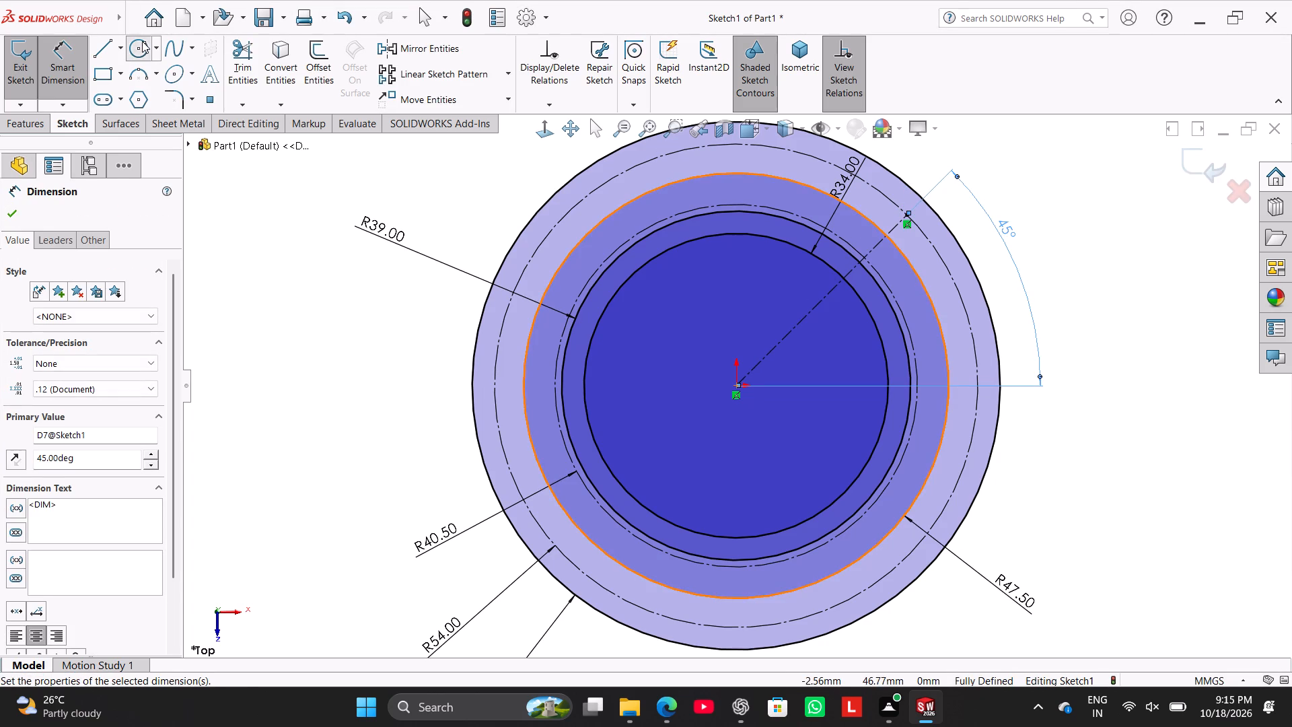
left_click(907, 216)
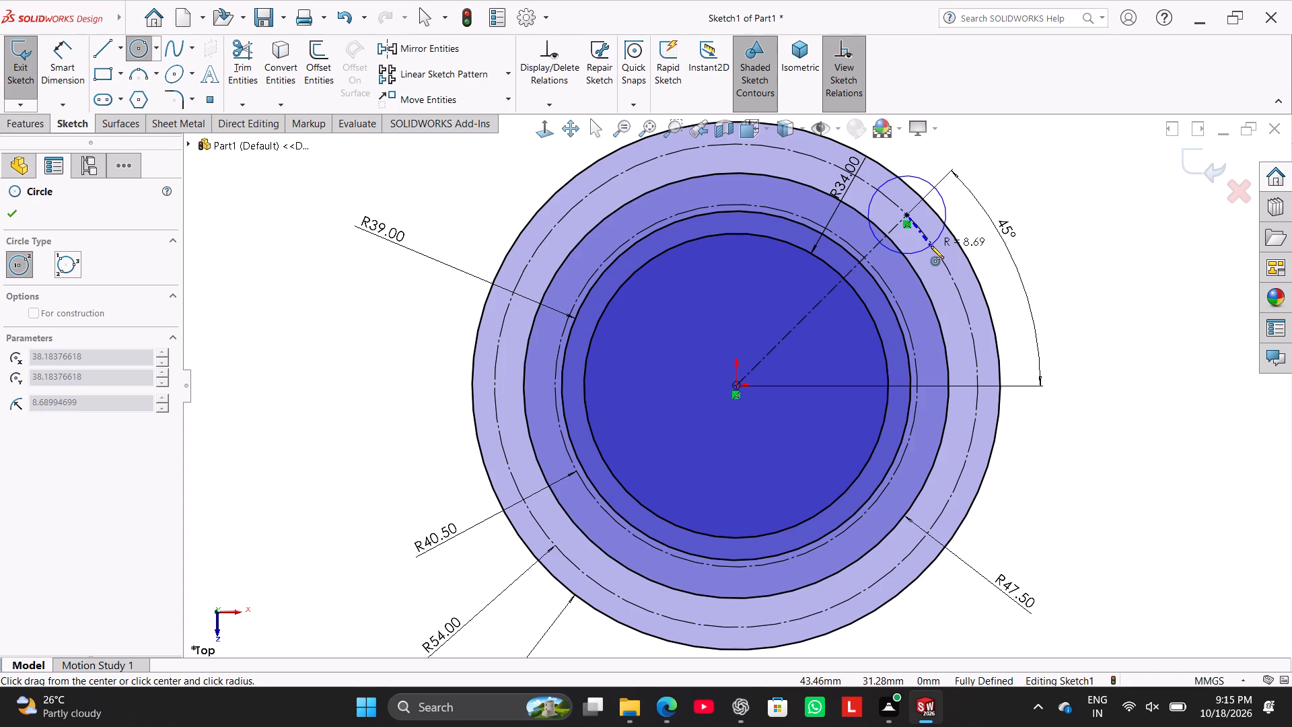
left_click(931, 246)
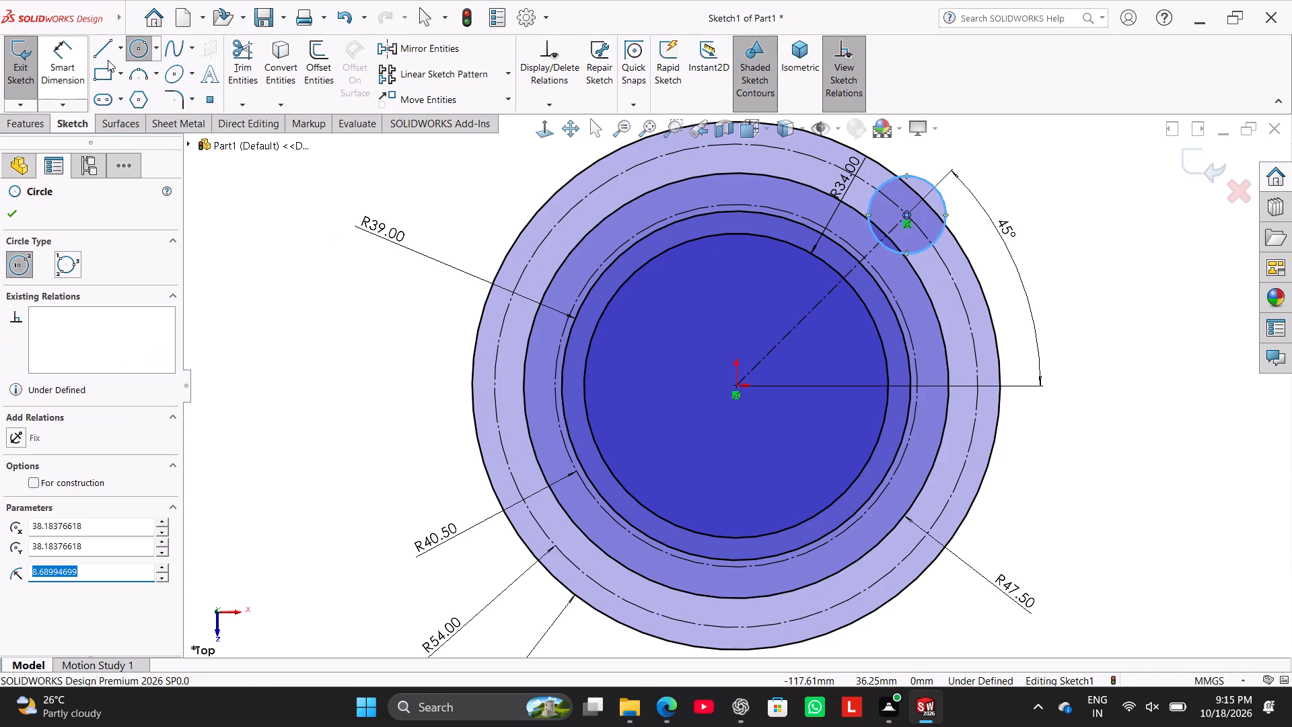
left_click(908, 213)
left_click(926, 228)
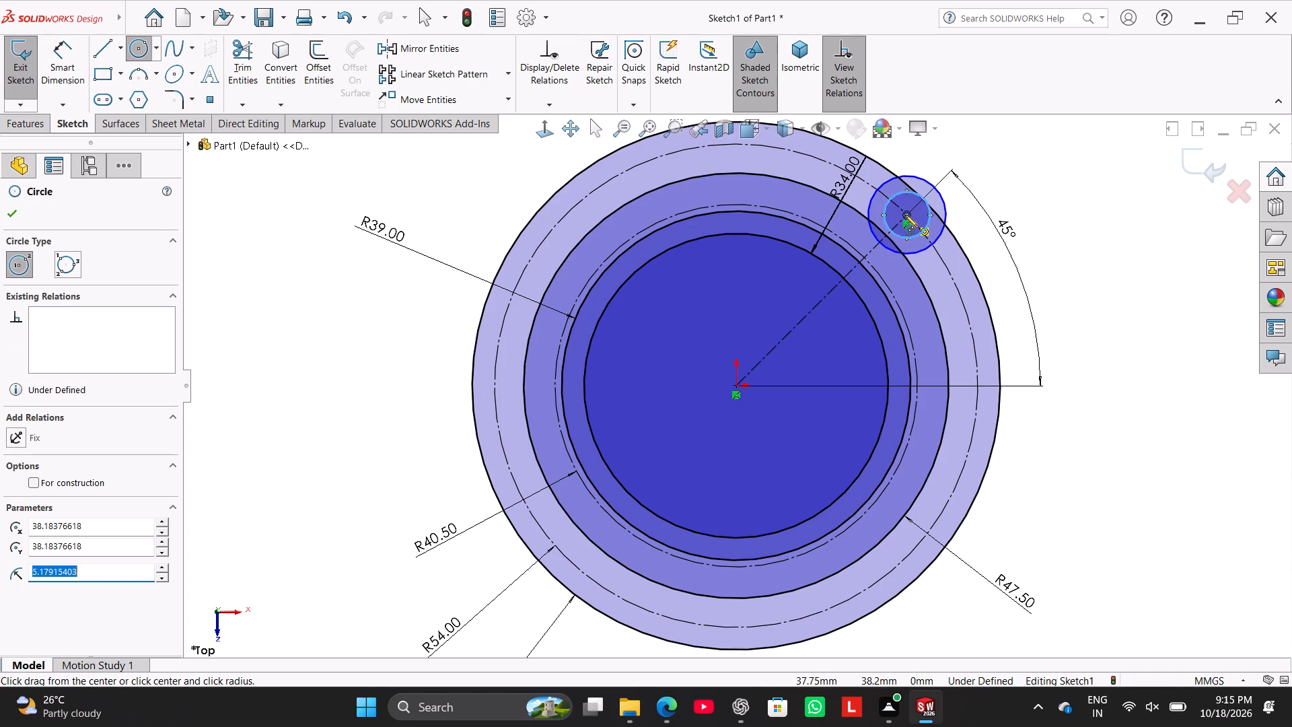
left_click(905, 215)
left_click(945, 258)
right_click(1000, 157)
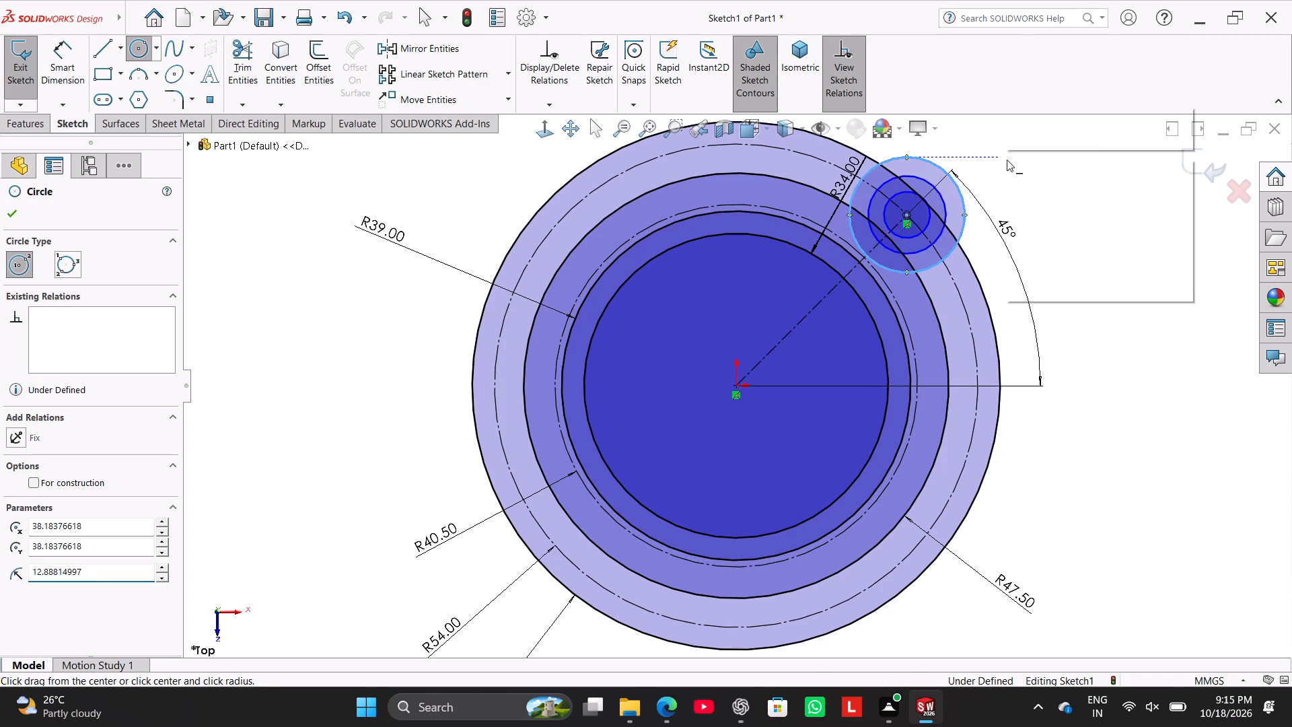
left_click(1022, 164)
Dimension the smallest of the three new circles with a diameter of 12 mm (6*2) and display it as a radius.
left_click(73, 59)
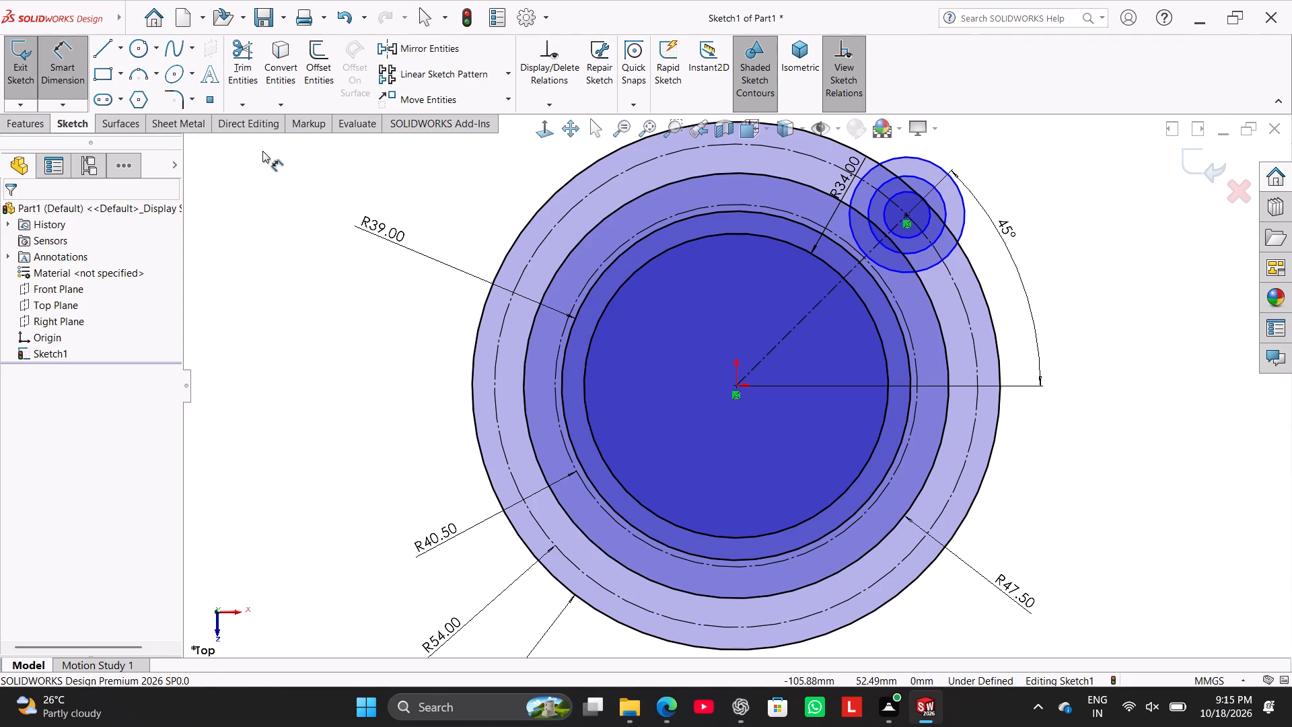
left_click(928, 219)
left_click(995, 170)
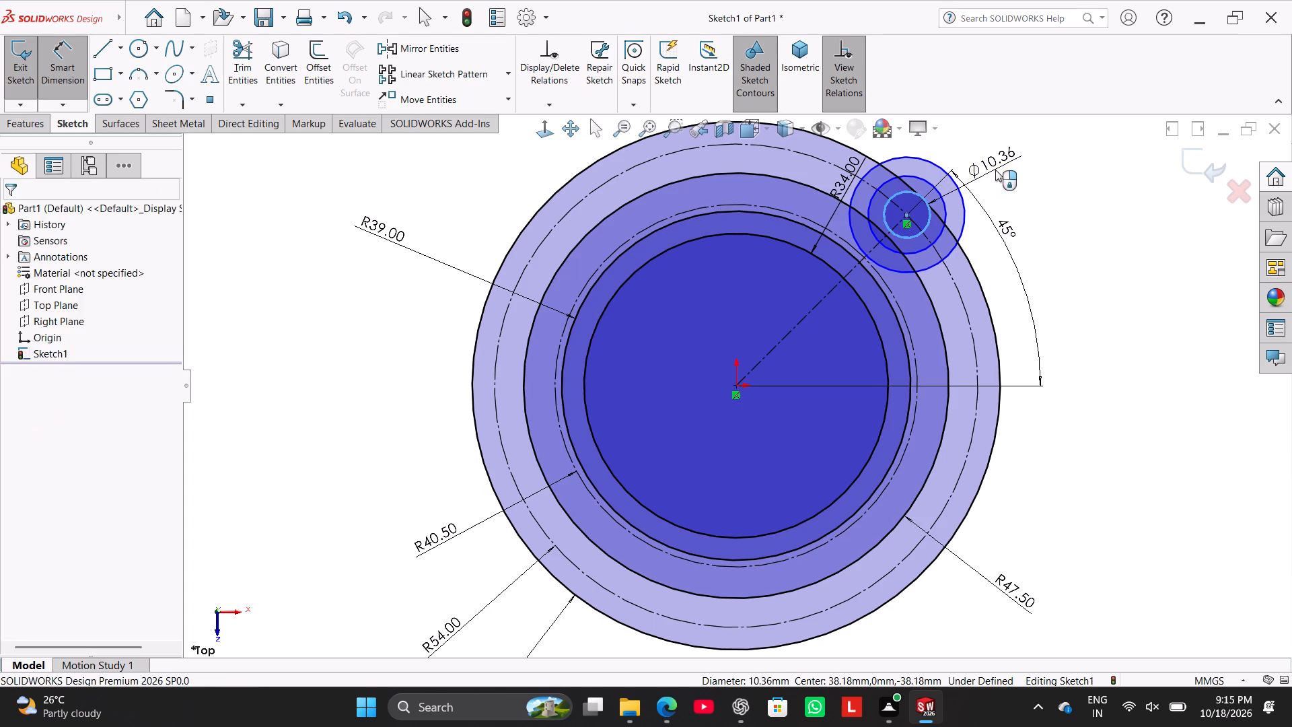
type("6*2")
key("Return")
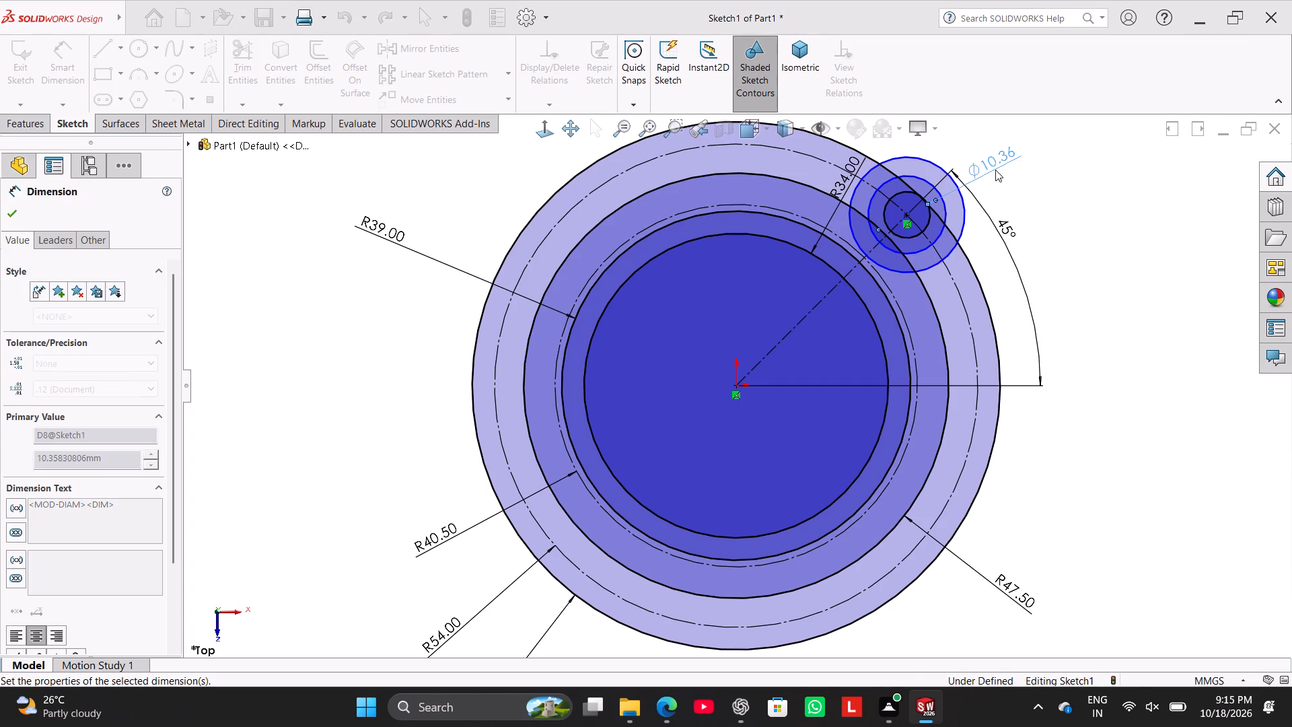
left_click(61, 236)
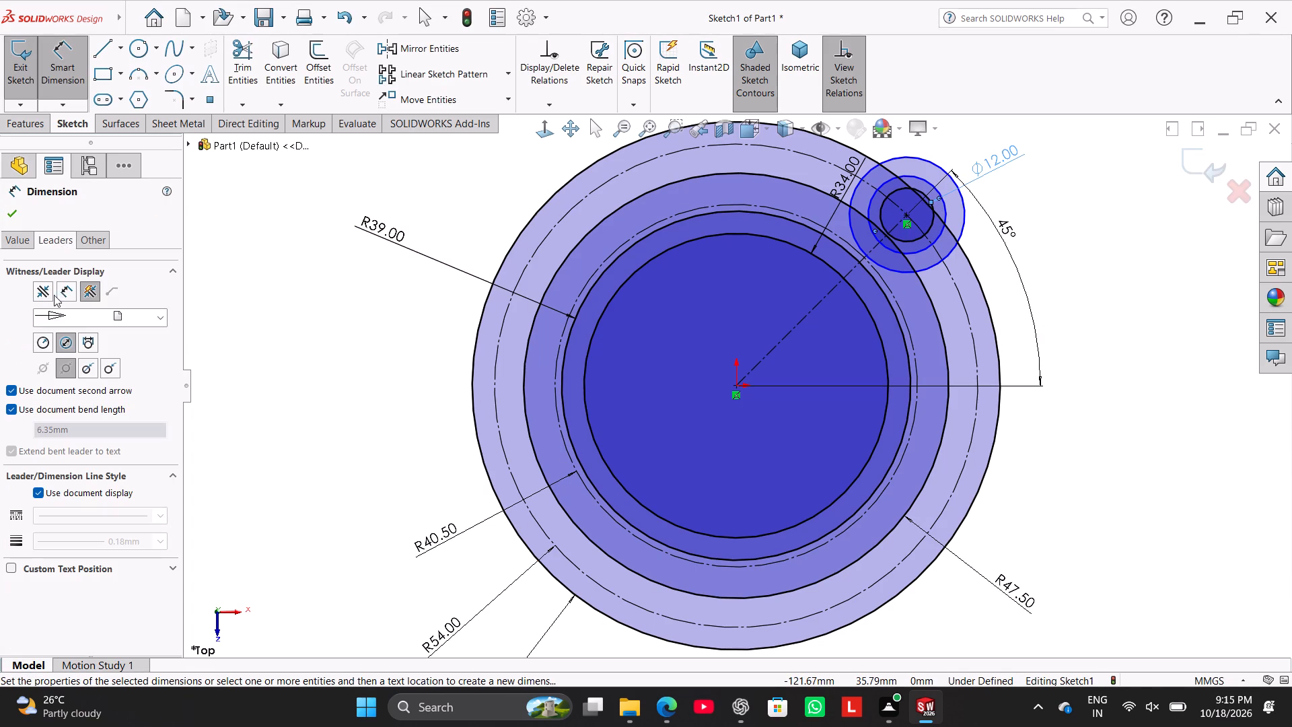
left_click(36, 345)
left_click(4, 217)
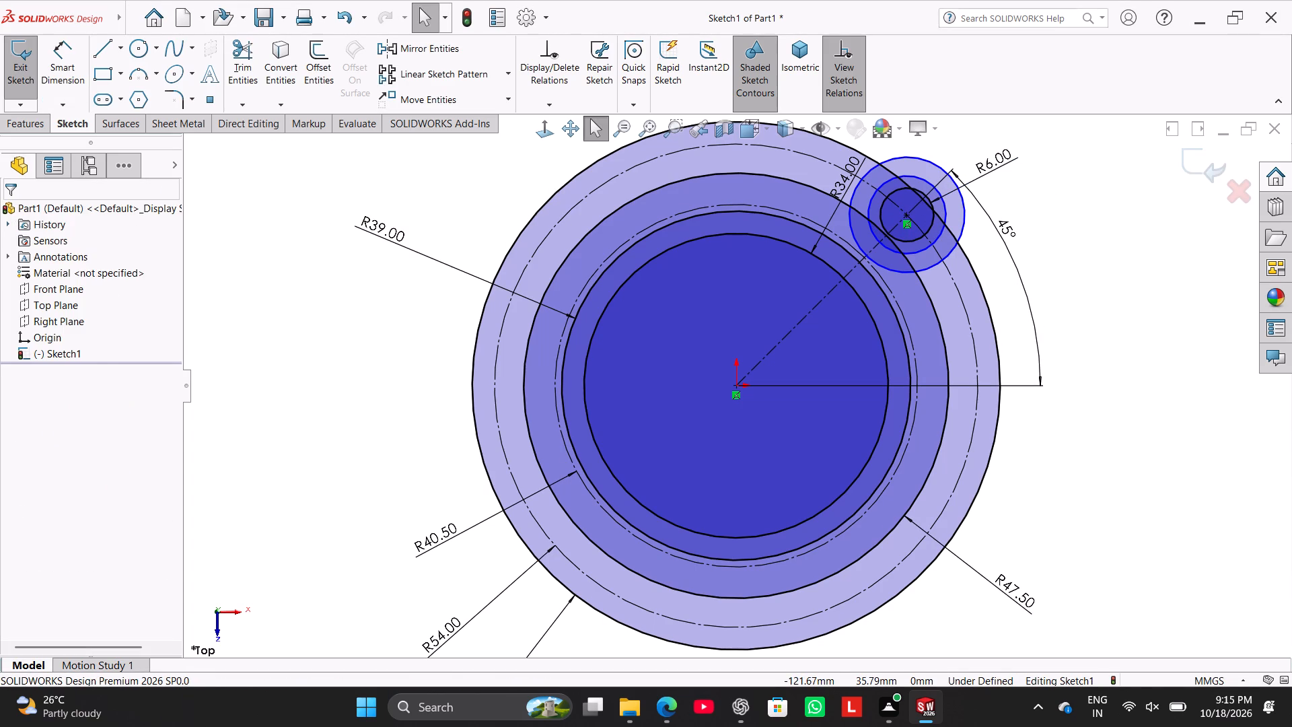
Dimension the middle of the three small circles with a diameter of 18 mm (9*2) and display it as a radius.
left_click(59, 69)
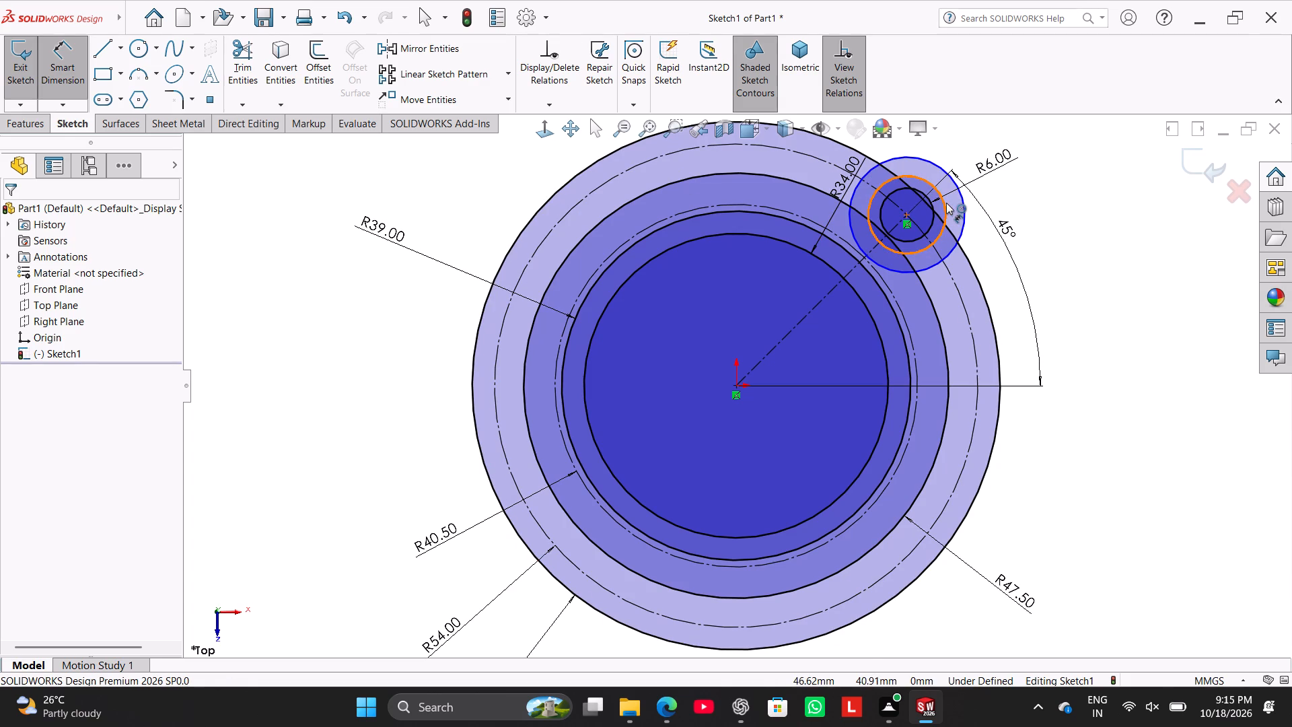
left_click(946, 203)
left_click(954, 143)
type("9*2")
key("Return")
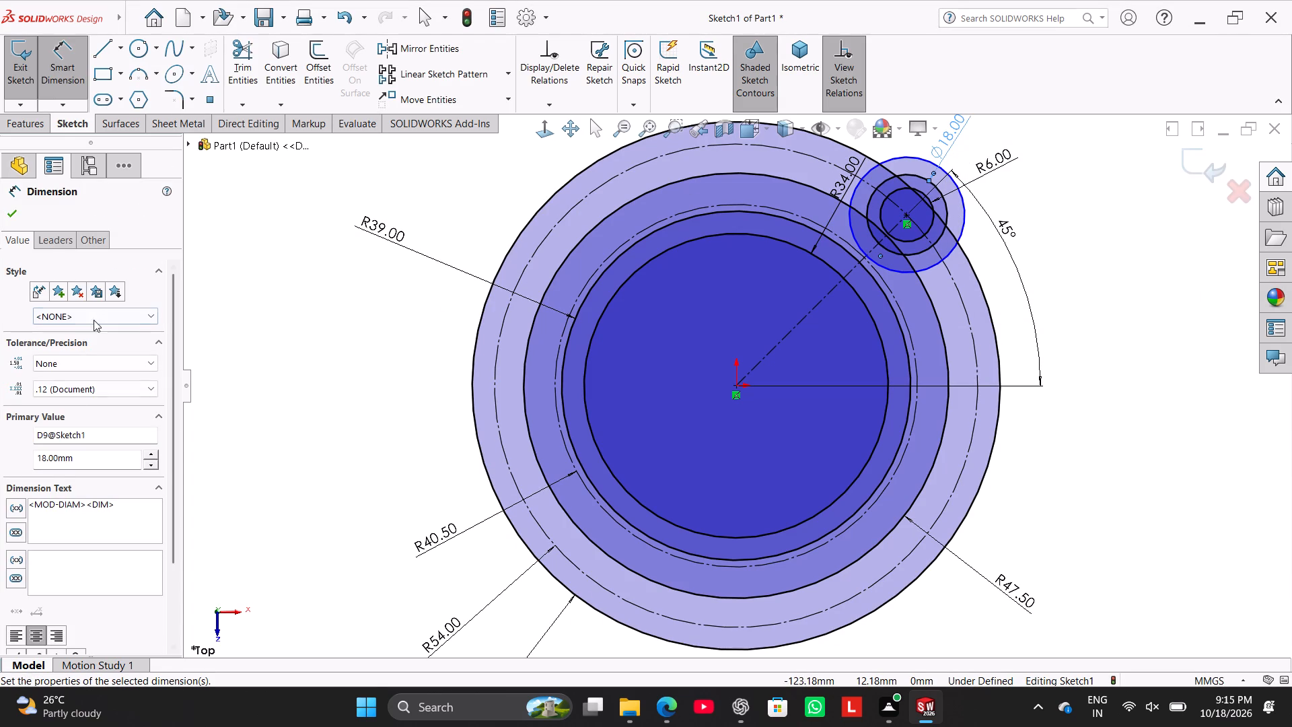
left_click(52, 244)
left_click(44, 337)
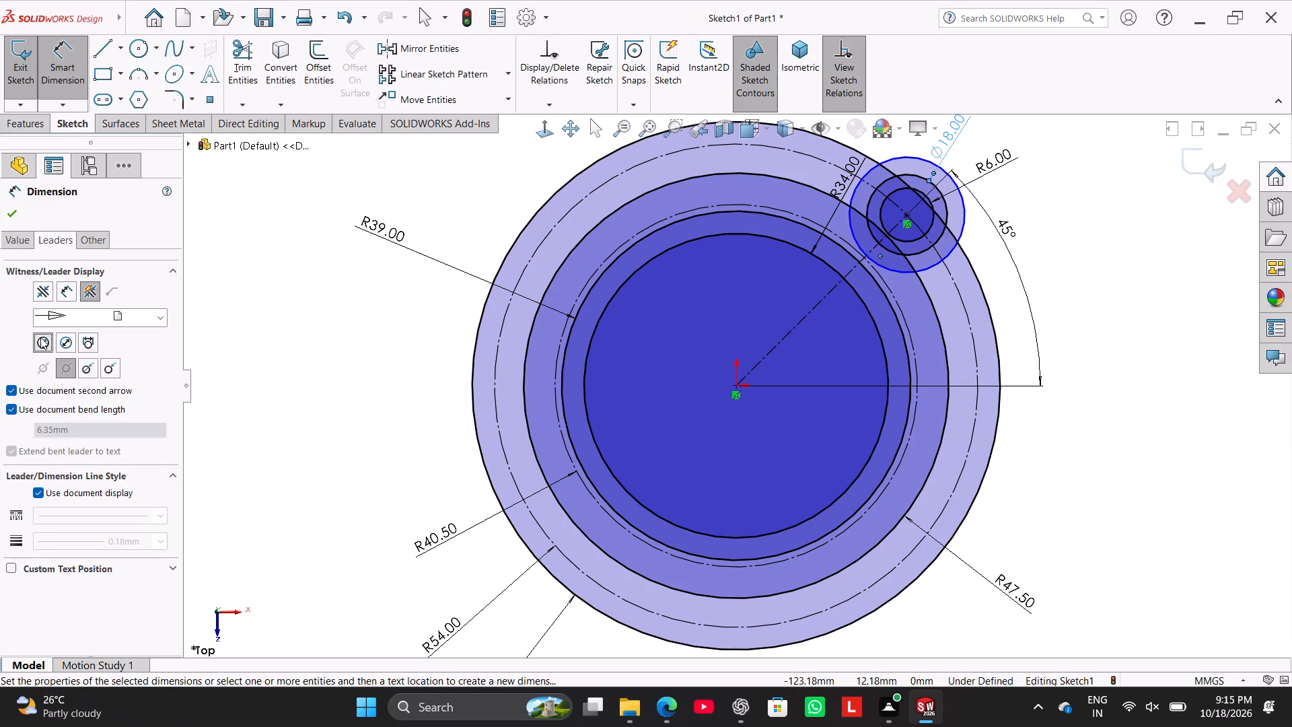
left_click(11, 216)
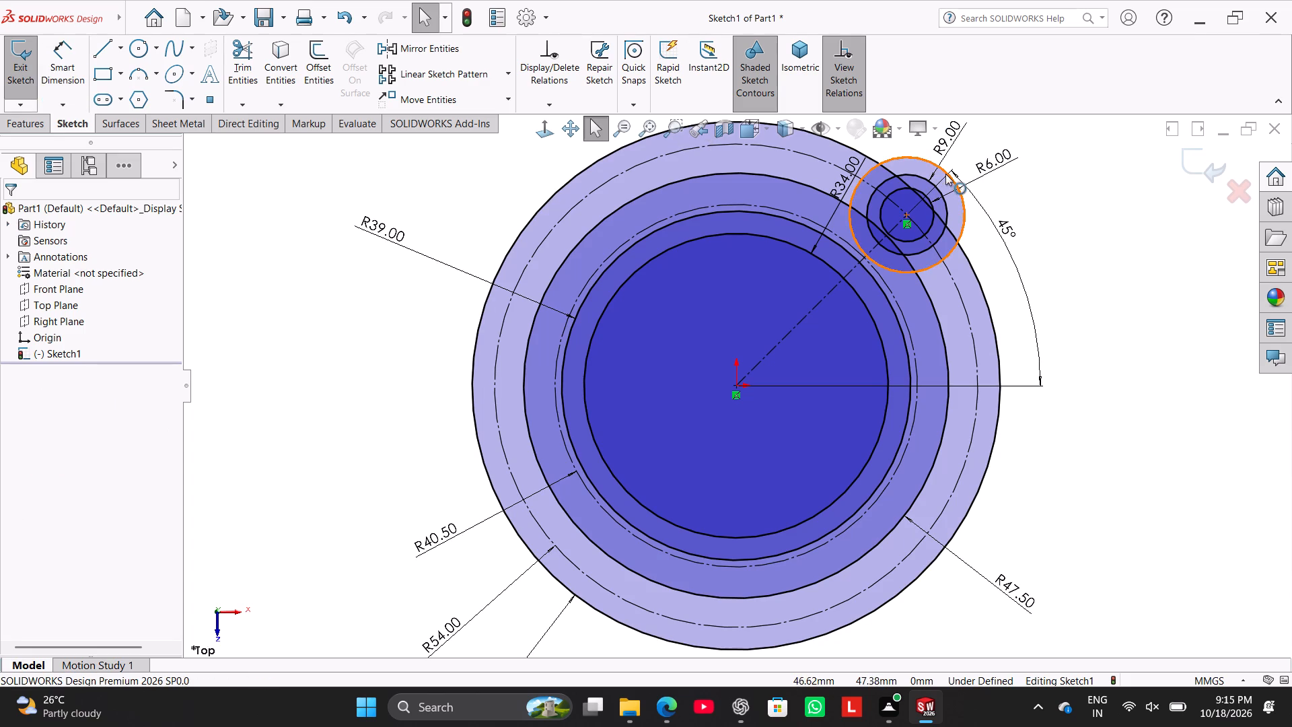
Dimension the largest of the three small circles with a diameter of 26 mm (13*2) and display it as a radius.
left_click(44, 74)
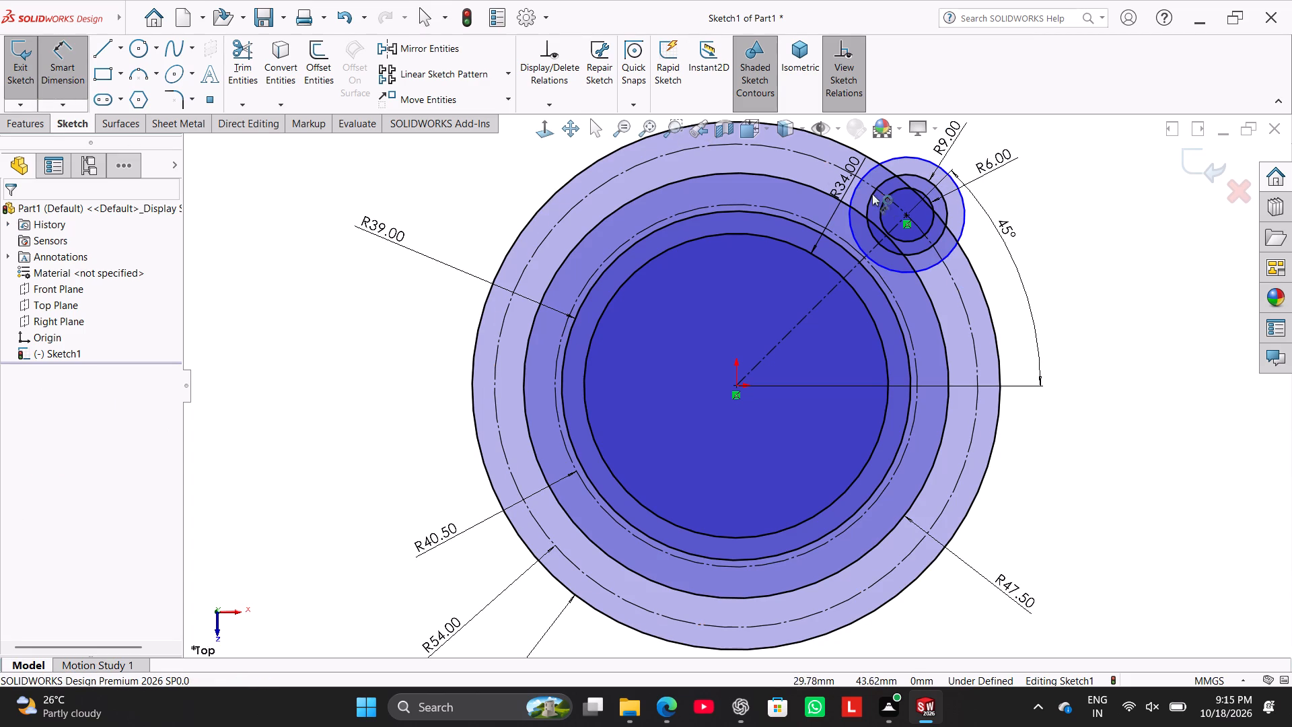
left_click(968, 223)
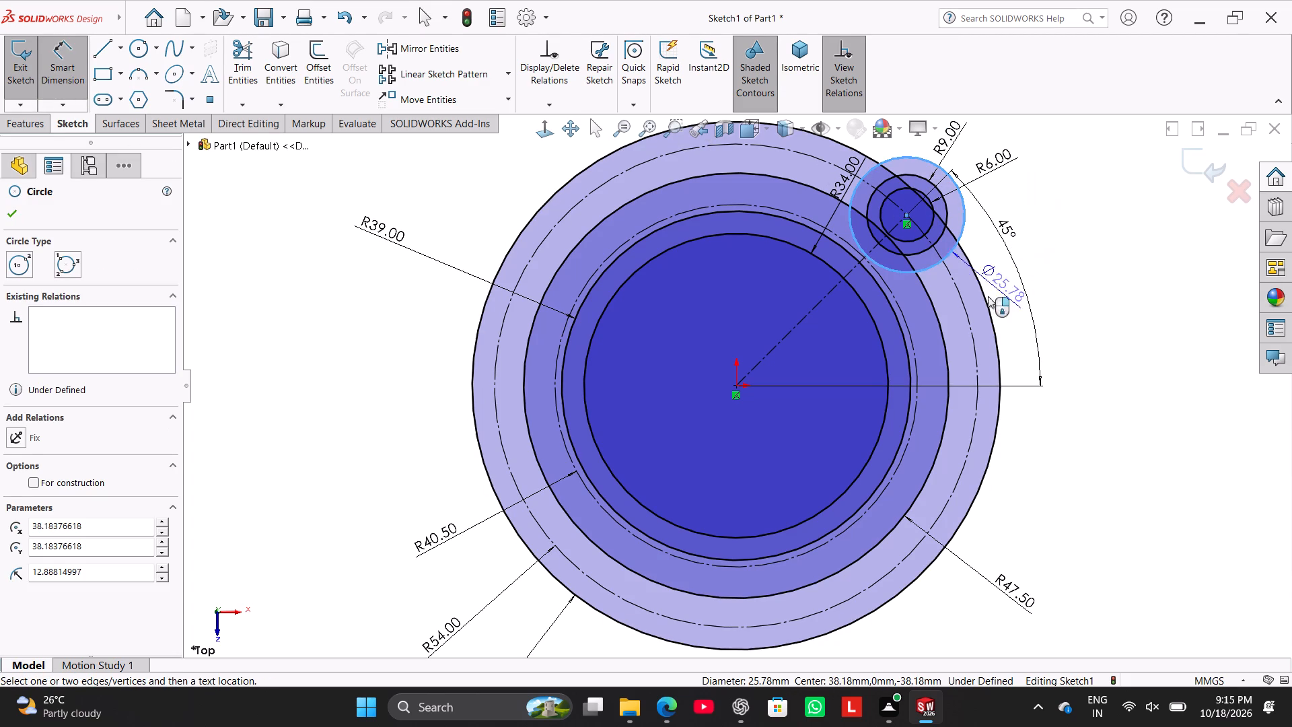
scroll(907, 155, "up", 2)
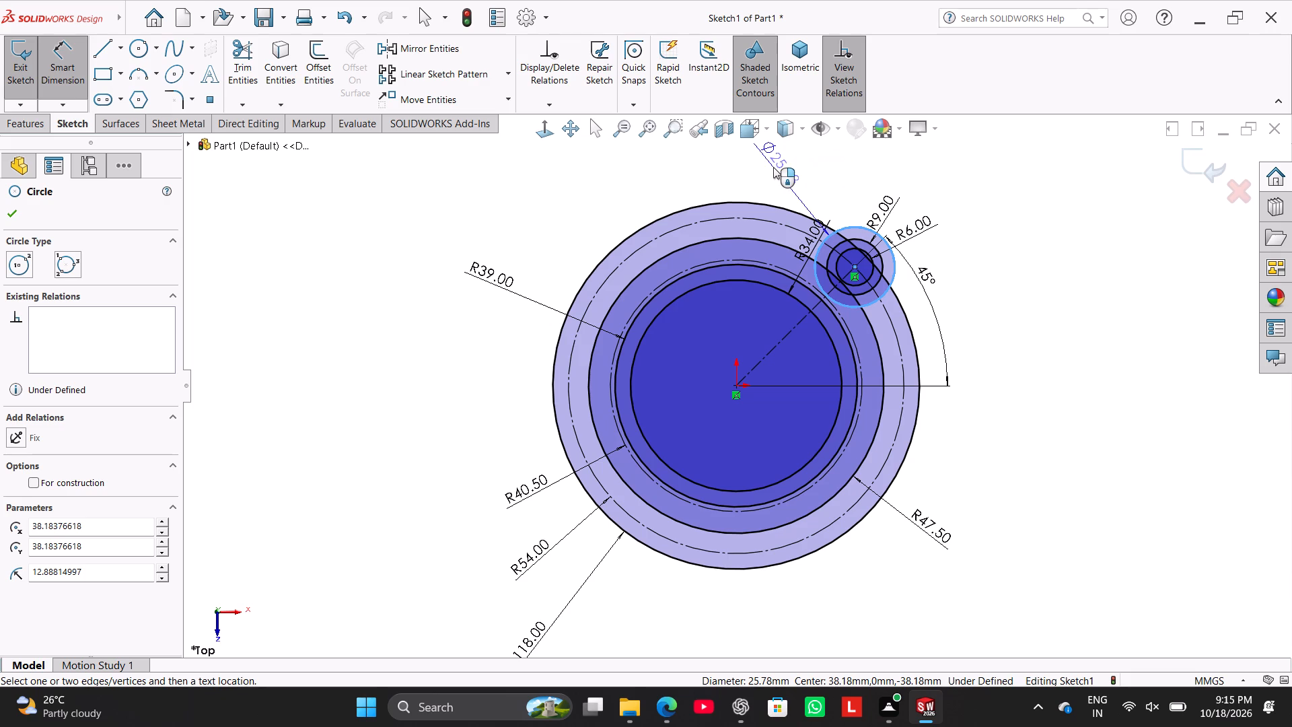
left_click(777, 166)
type("13*2")
key("Return")
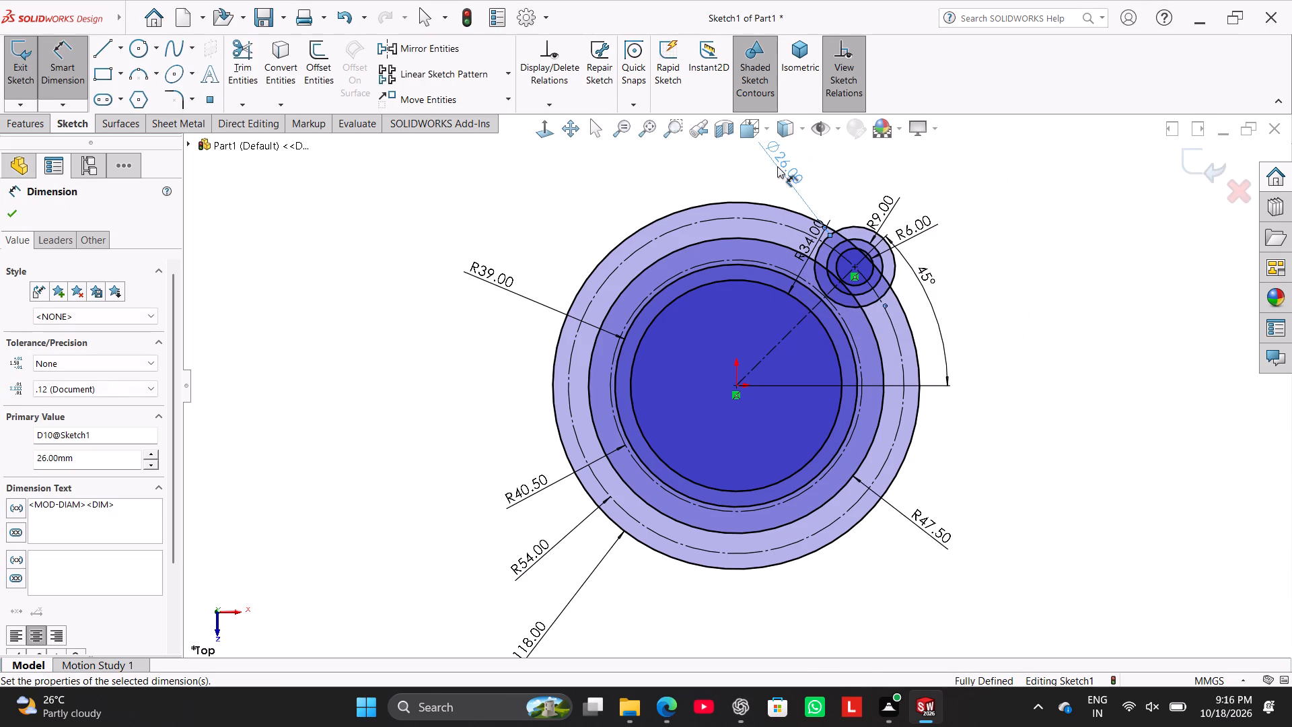
left_click(50, 248)
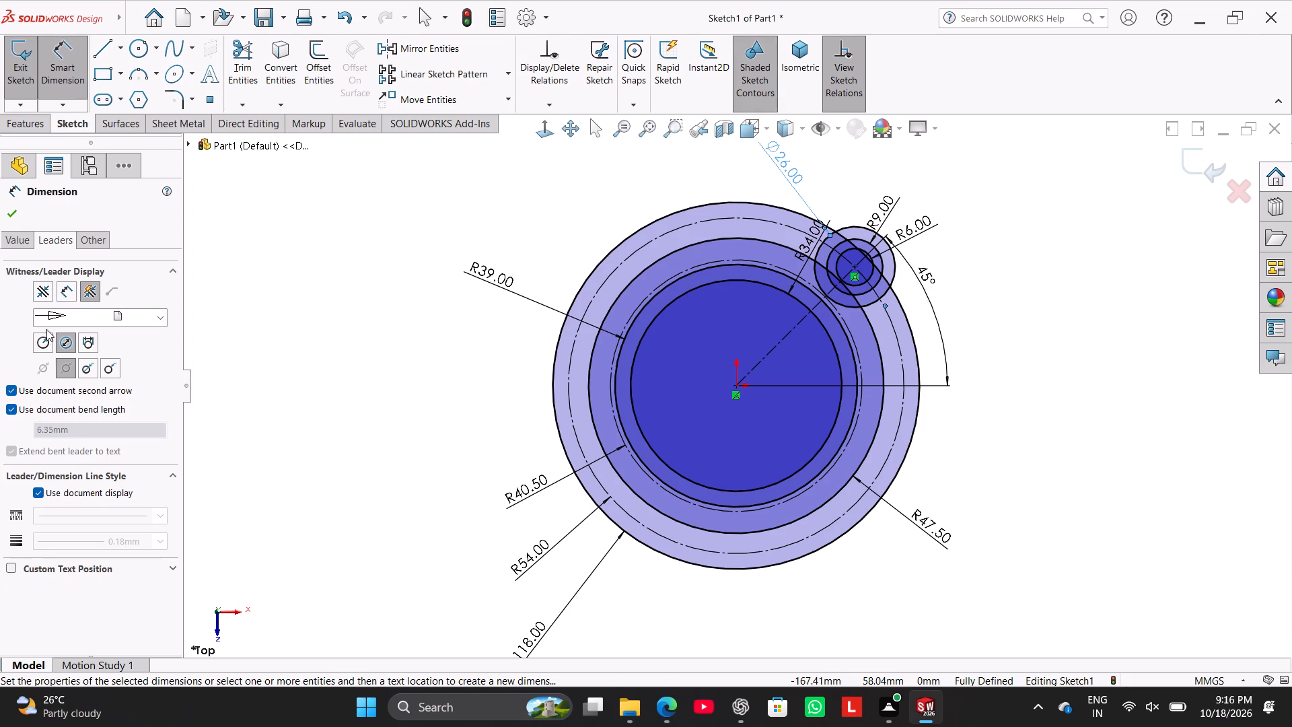
left_click(45, 335)
left_click(17, 219)
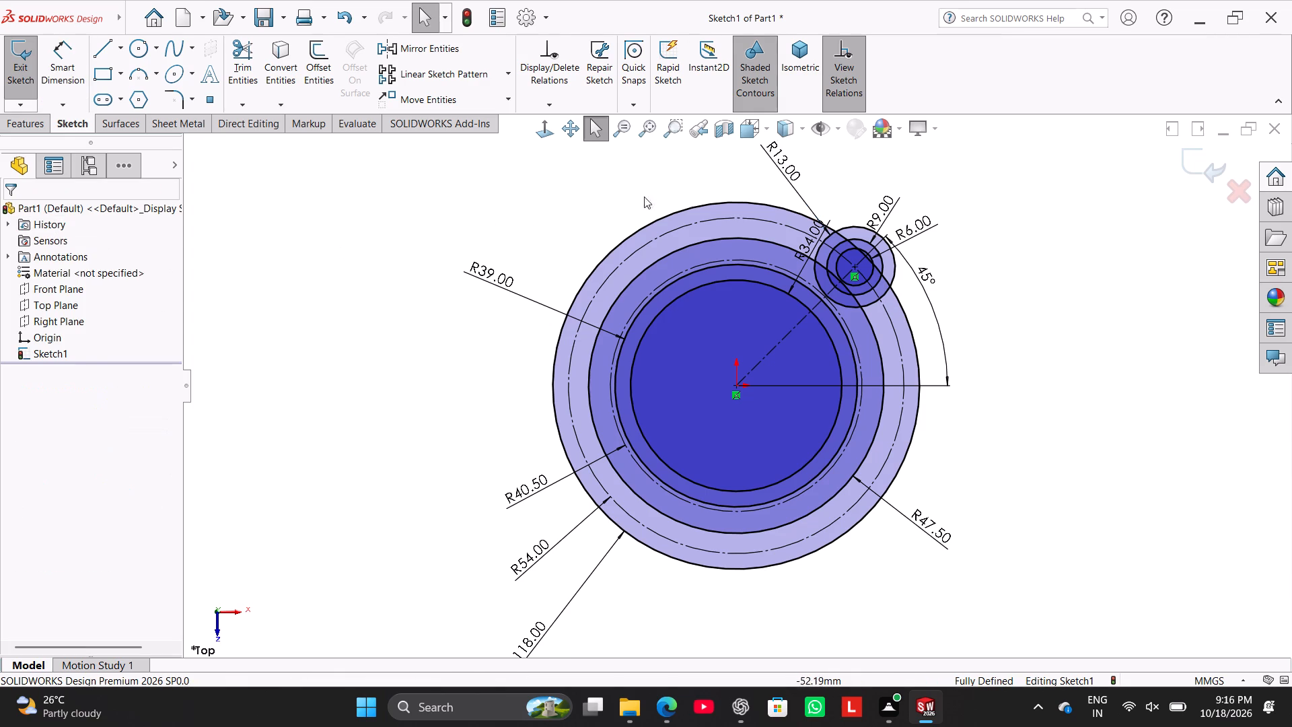
Reposition the R13.00 dimension text directly above the small concentric circles.
left_click_drag(775, 162, 846, 182)
left_click(1037, 212)
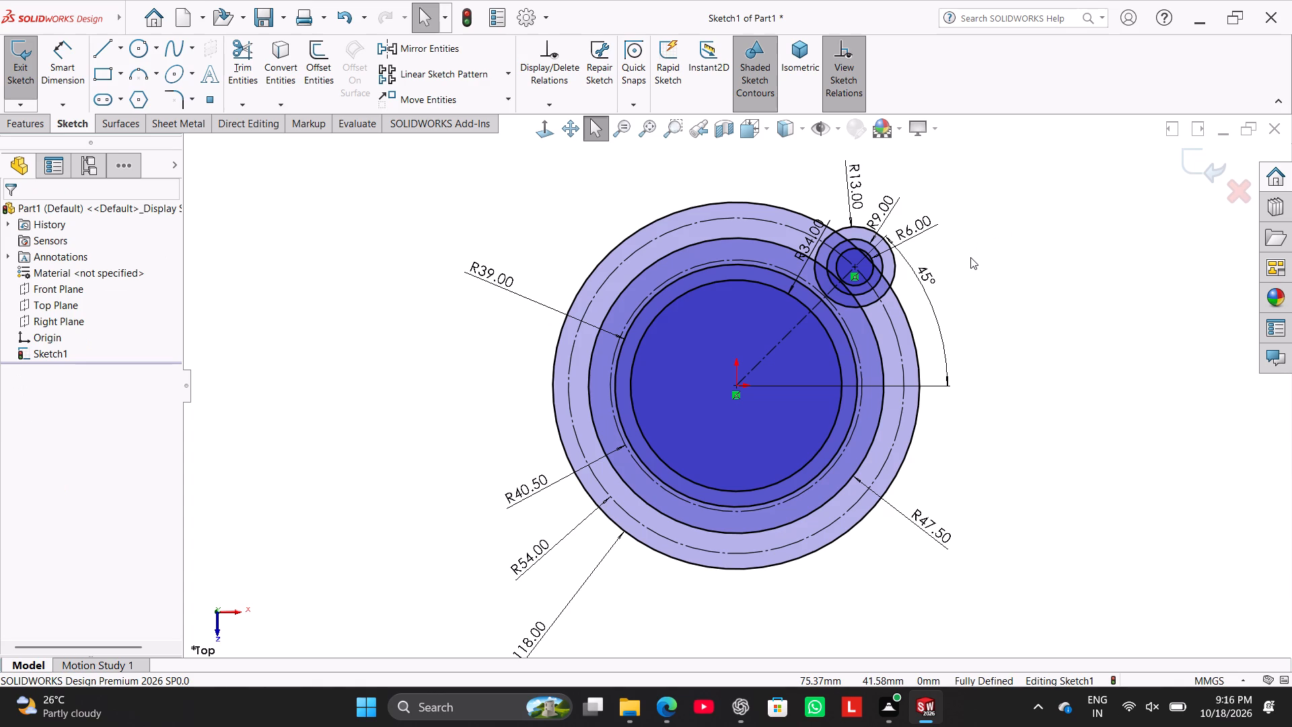
Sketch three connected lines beside the R6.00 circle: a tangent line about 3.5 mm long, a diagonal, and another short tangent line.
scroll(850, 291, "down", 4)
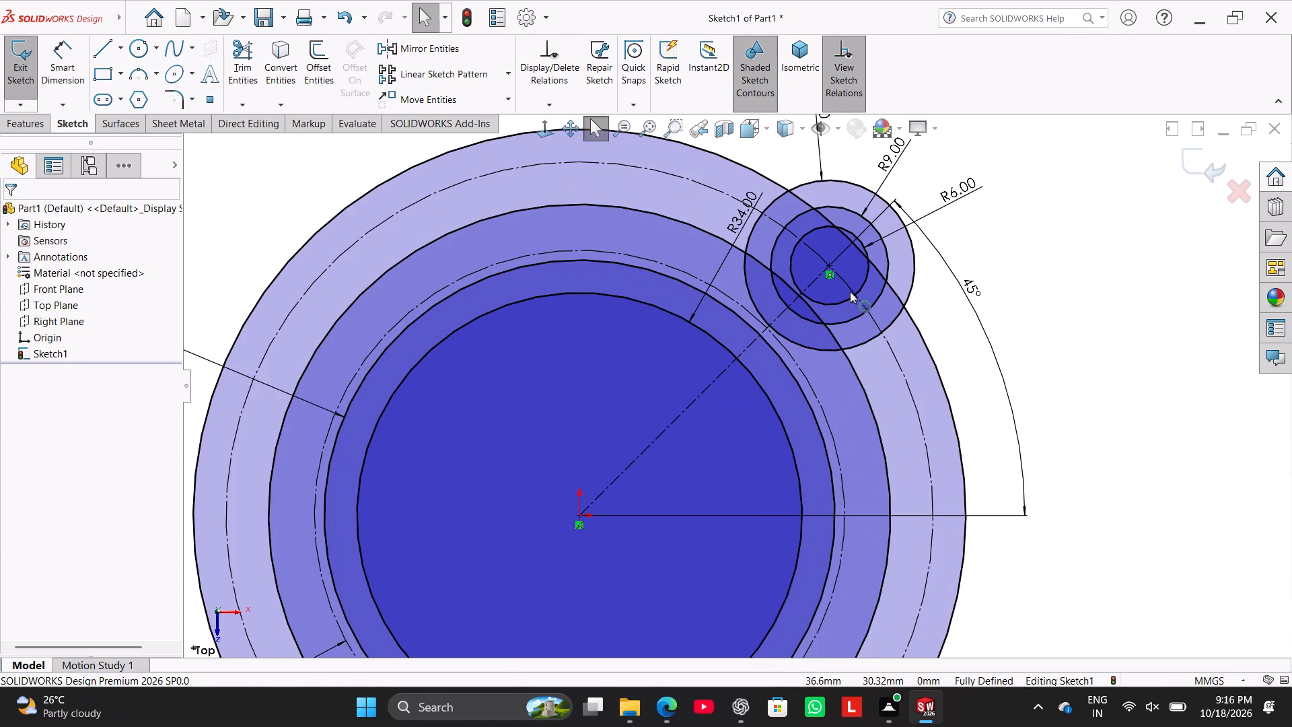
scroll(850, 291, "down", 2)
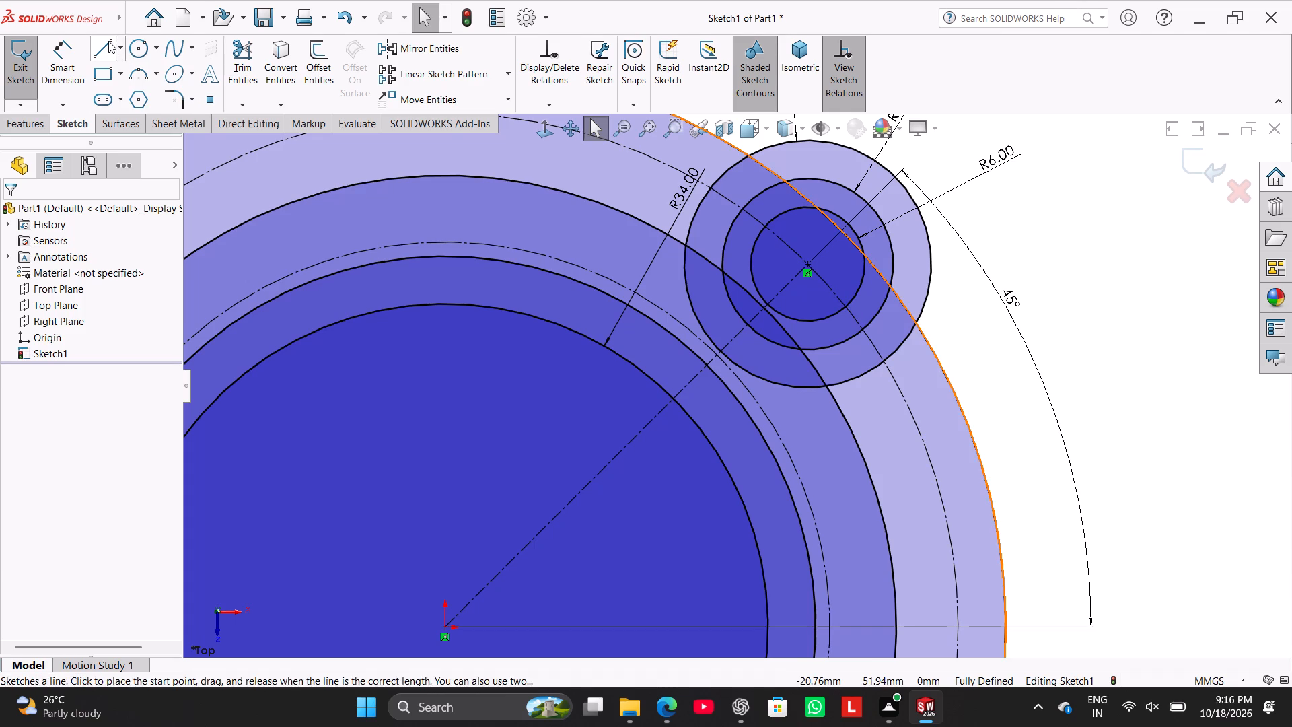
left_click(108, 41)
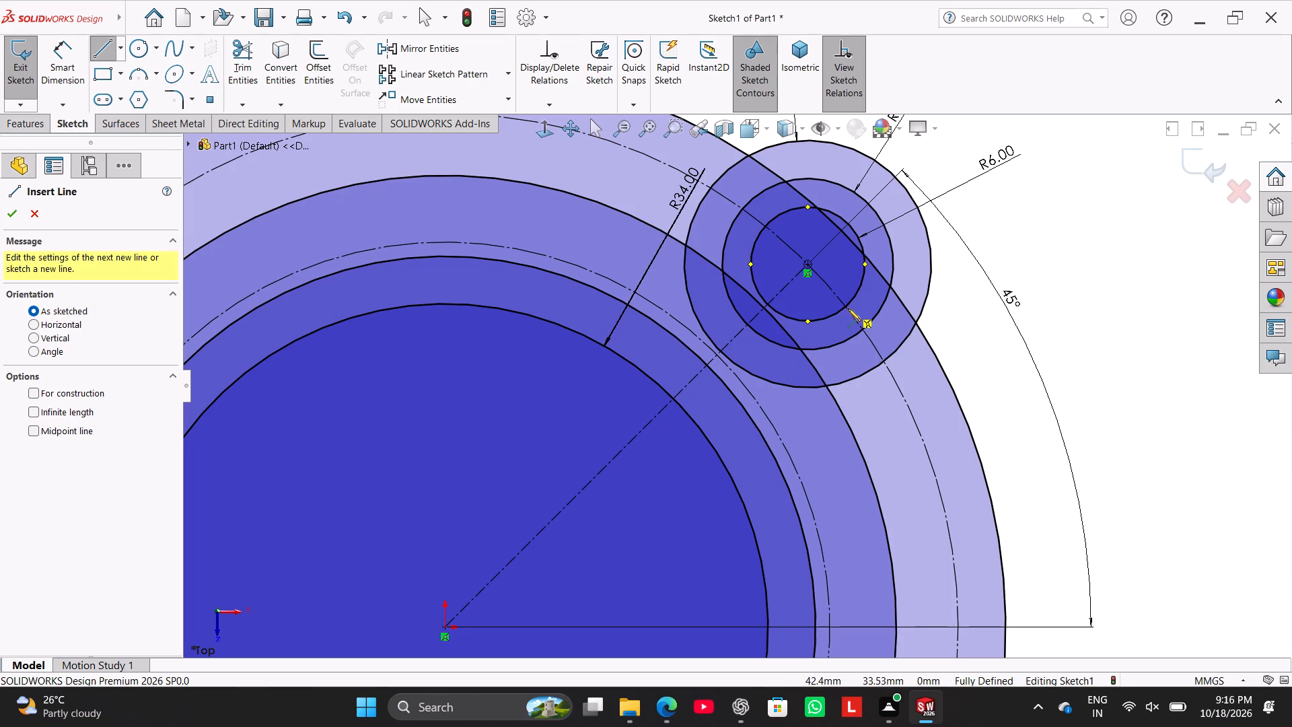
left_click(808, 340)
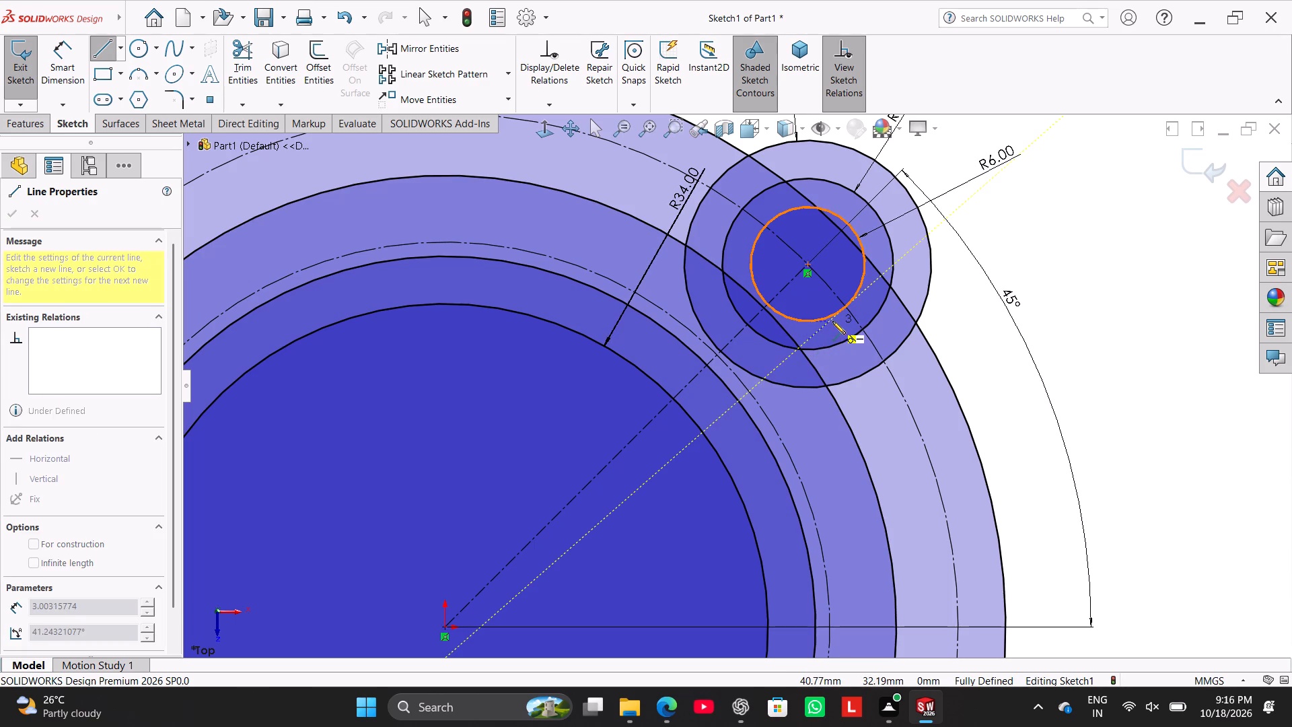
left_click(835, 321)
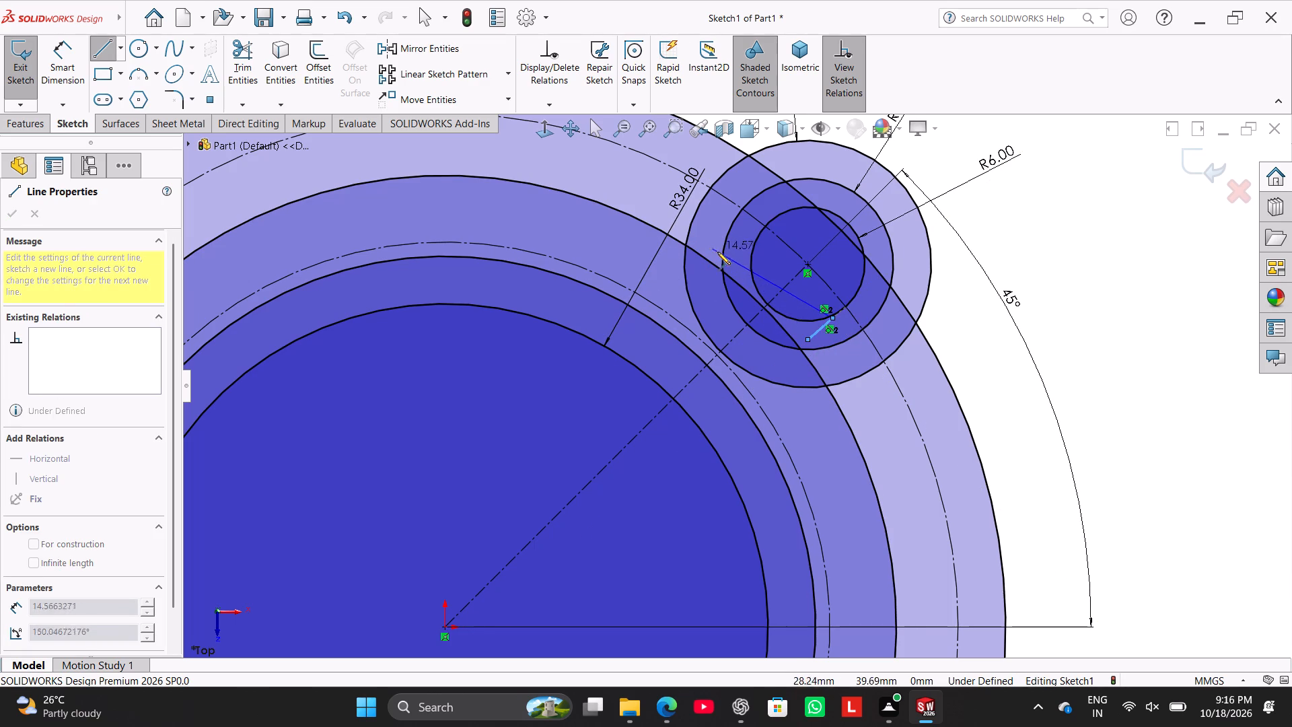
left_click(732, 265)
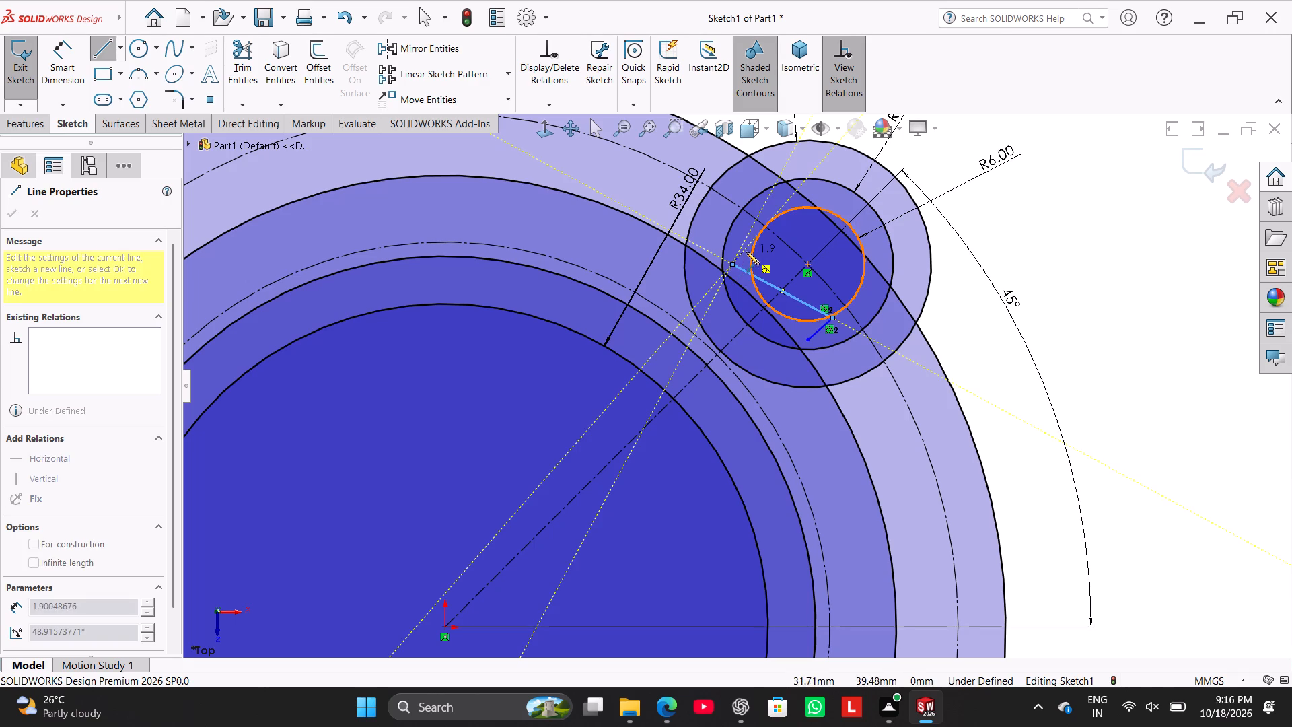
left_click(747, 252)
right_click(1100, 210)
left_click(1120, 216)
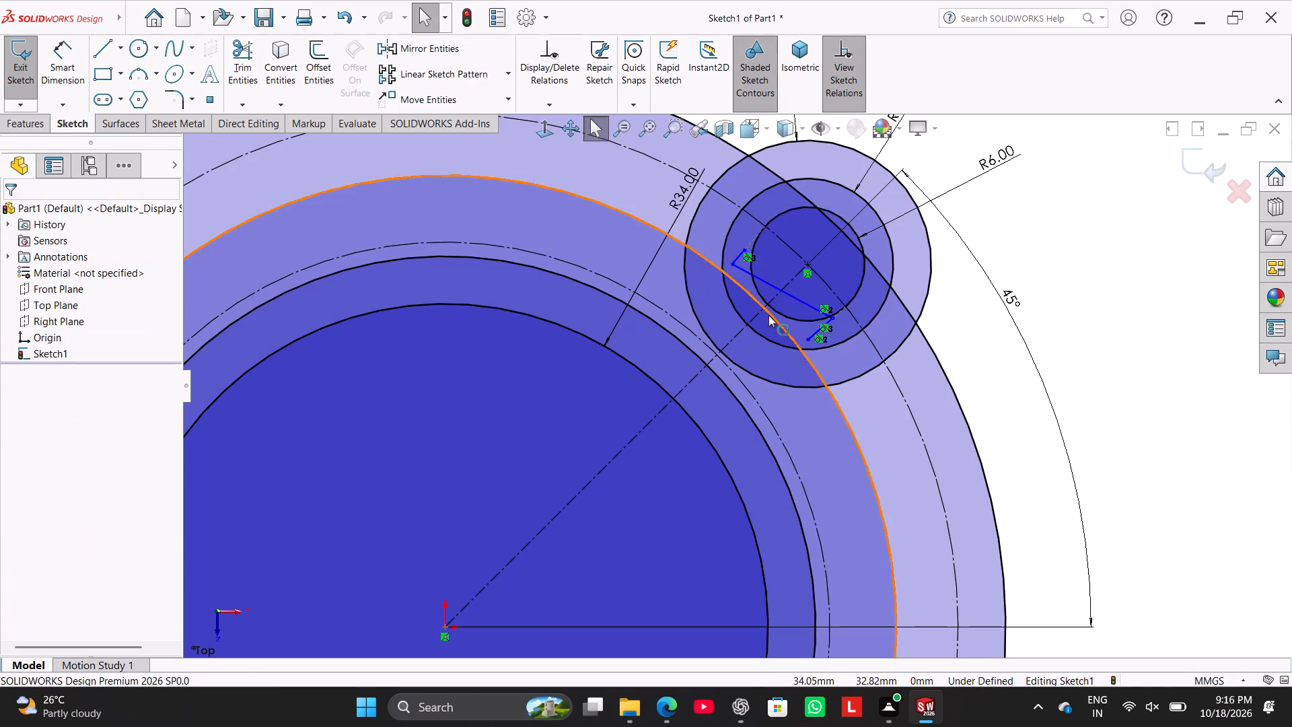
Delete the diagonal line connecting the two short tangent lines.
scroll(768, 315, "down", 4)
right_click(764, 274)
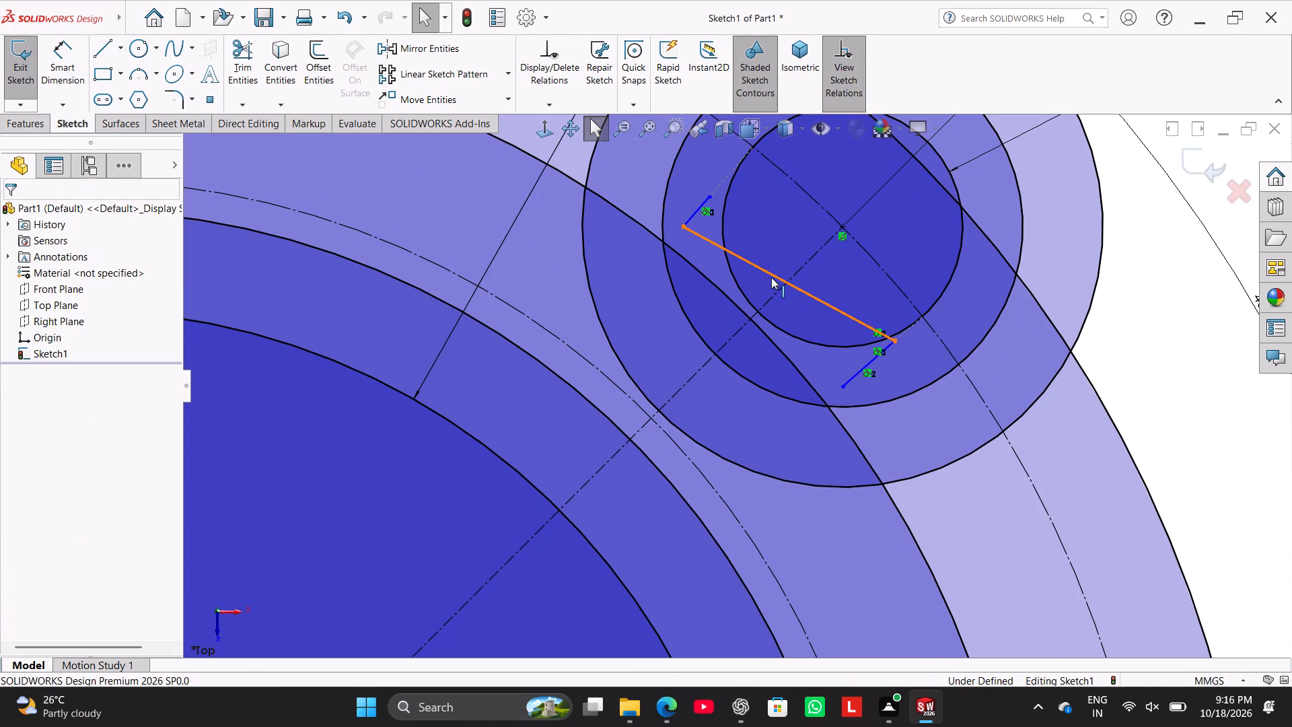
left_click(820, 483)
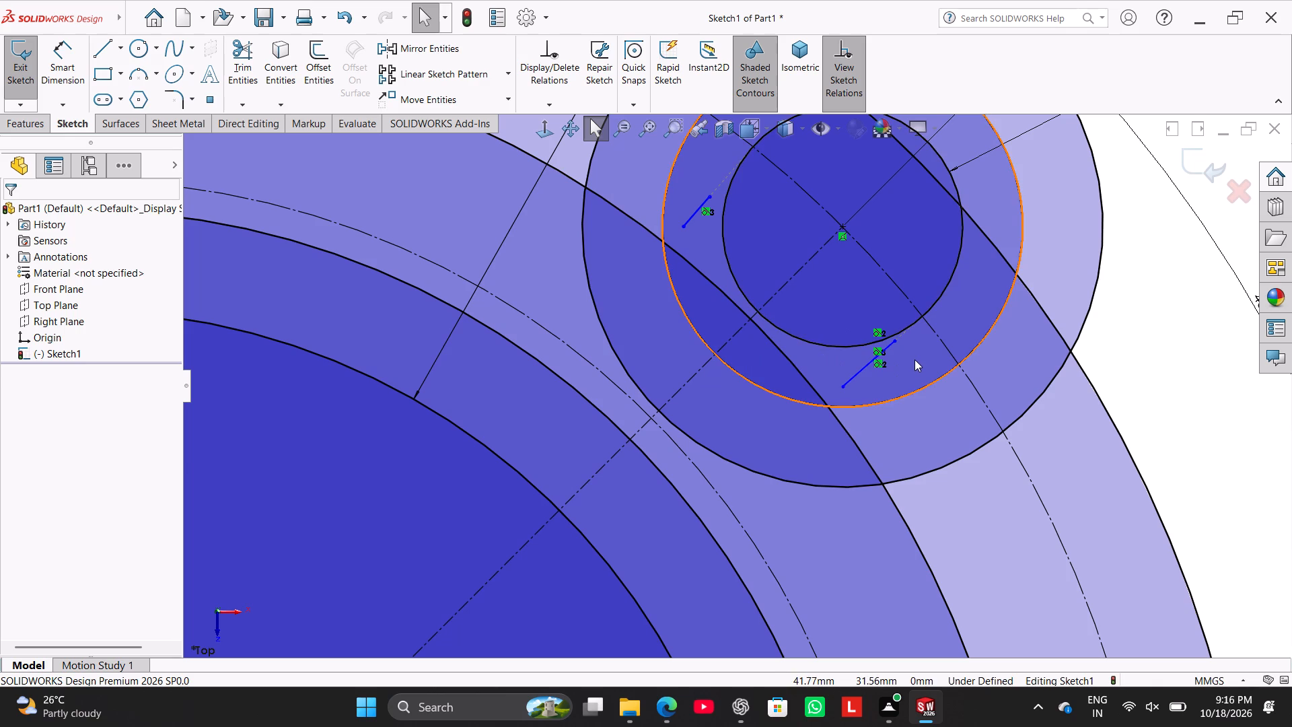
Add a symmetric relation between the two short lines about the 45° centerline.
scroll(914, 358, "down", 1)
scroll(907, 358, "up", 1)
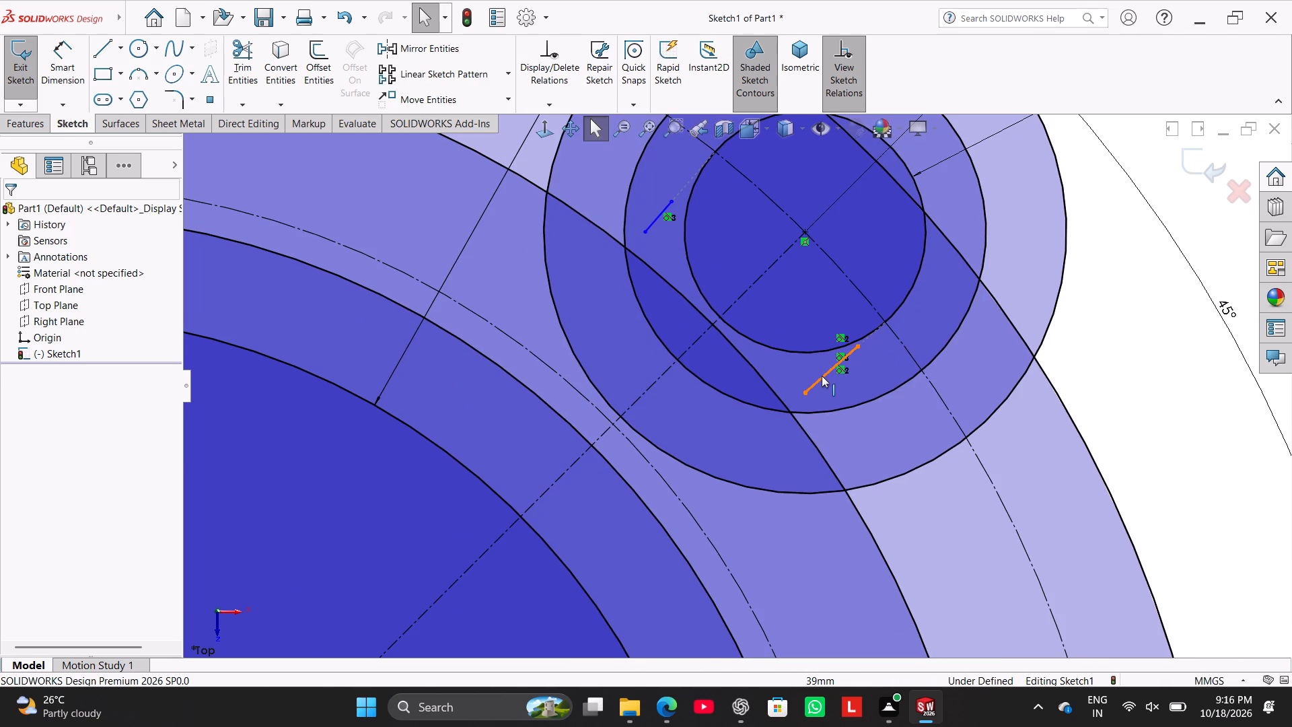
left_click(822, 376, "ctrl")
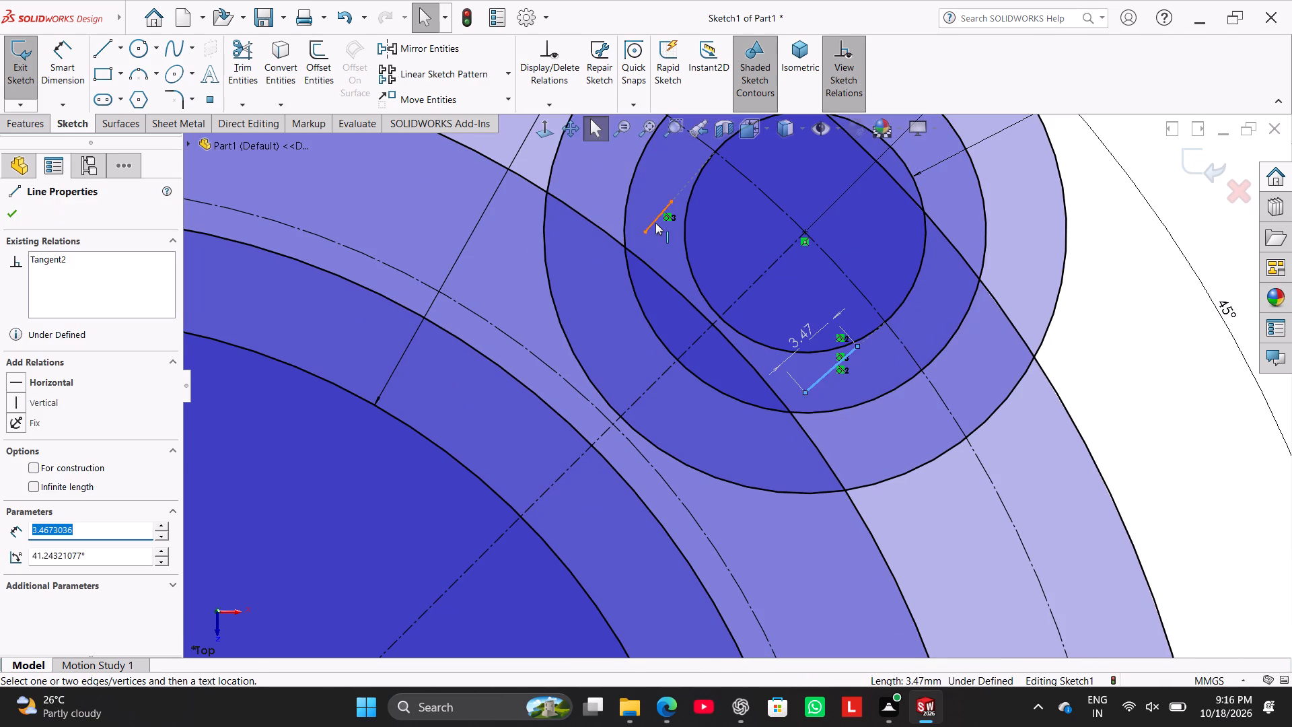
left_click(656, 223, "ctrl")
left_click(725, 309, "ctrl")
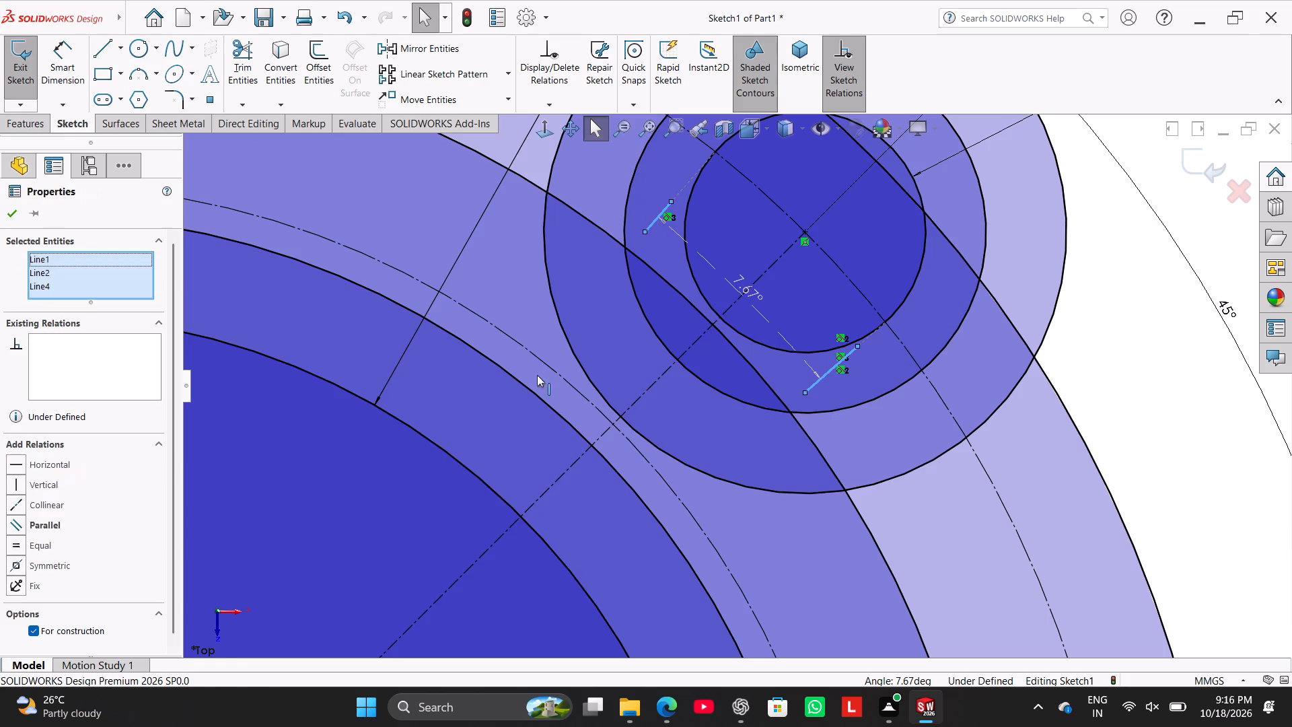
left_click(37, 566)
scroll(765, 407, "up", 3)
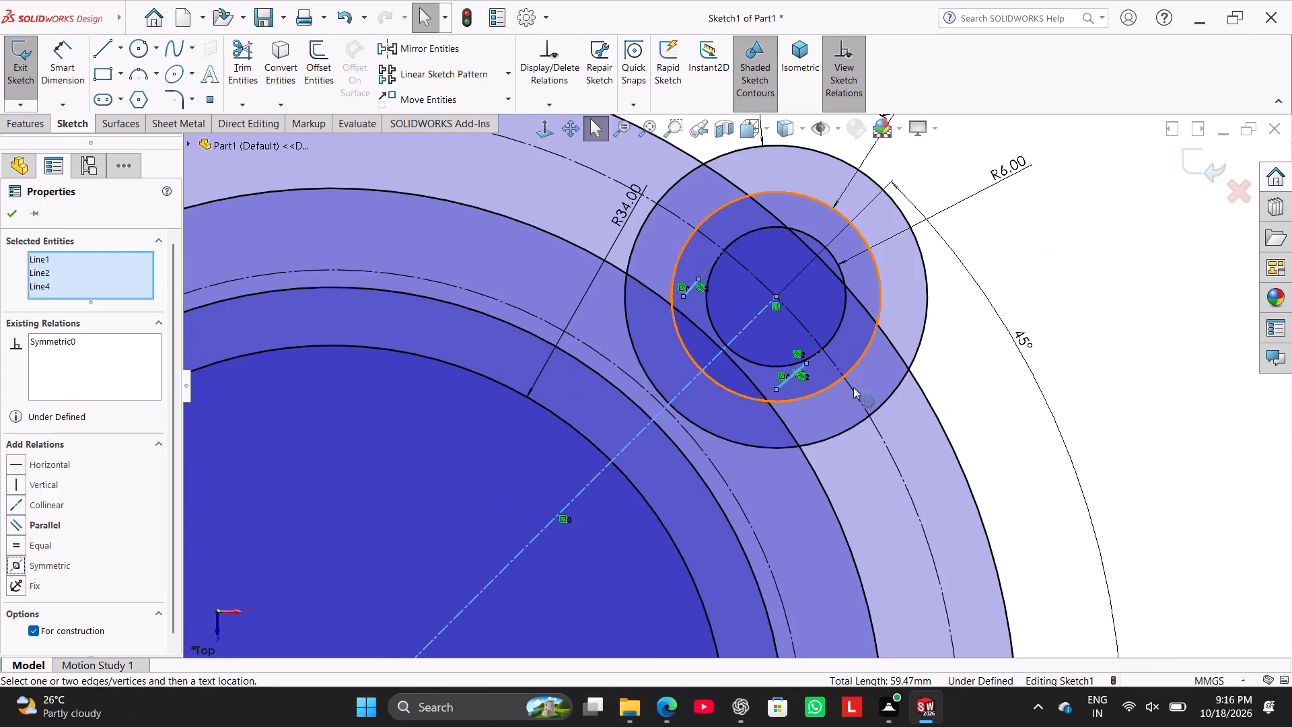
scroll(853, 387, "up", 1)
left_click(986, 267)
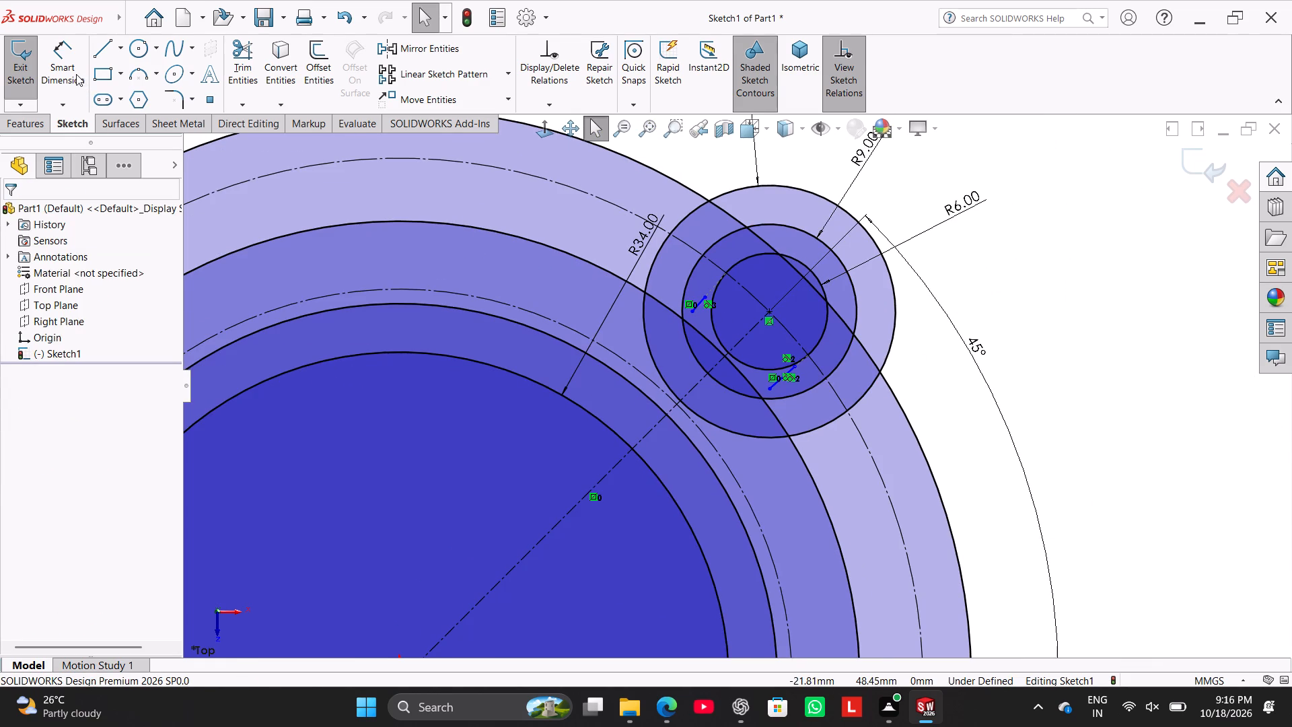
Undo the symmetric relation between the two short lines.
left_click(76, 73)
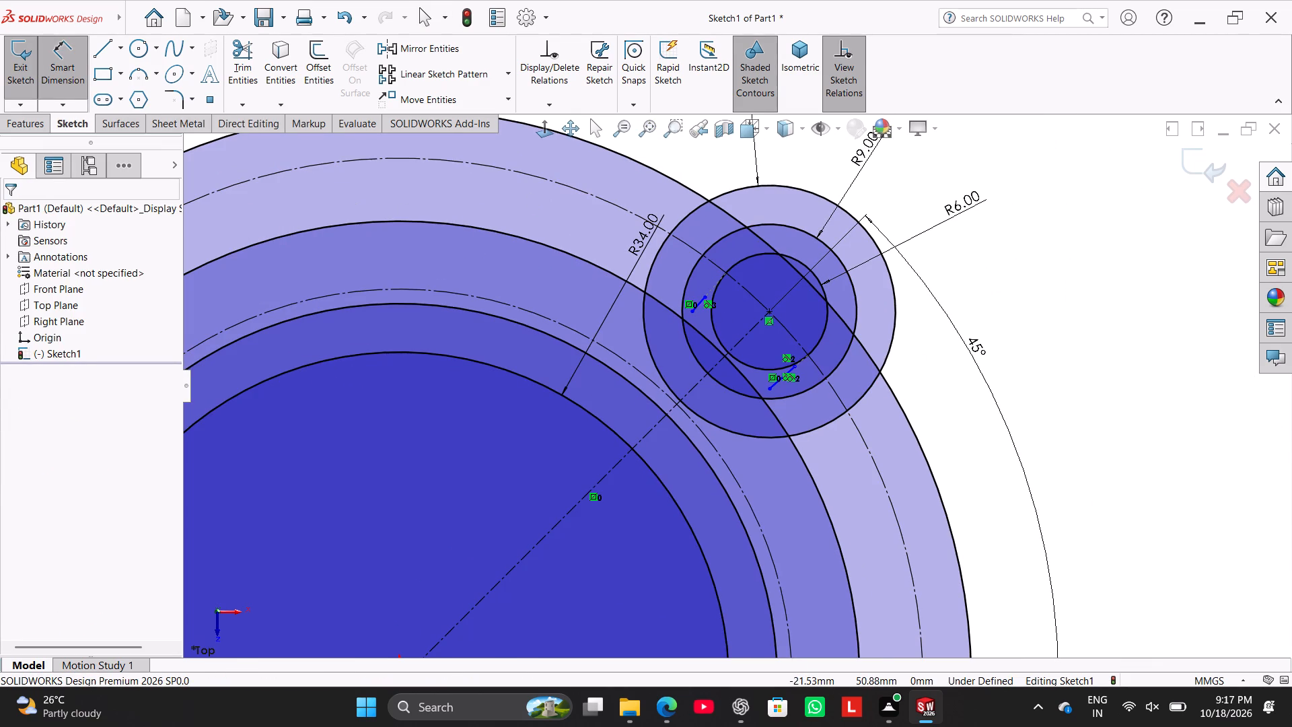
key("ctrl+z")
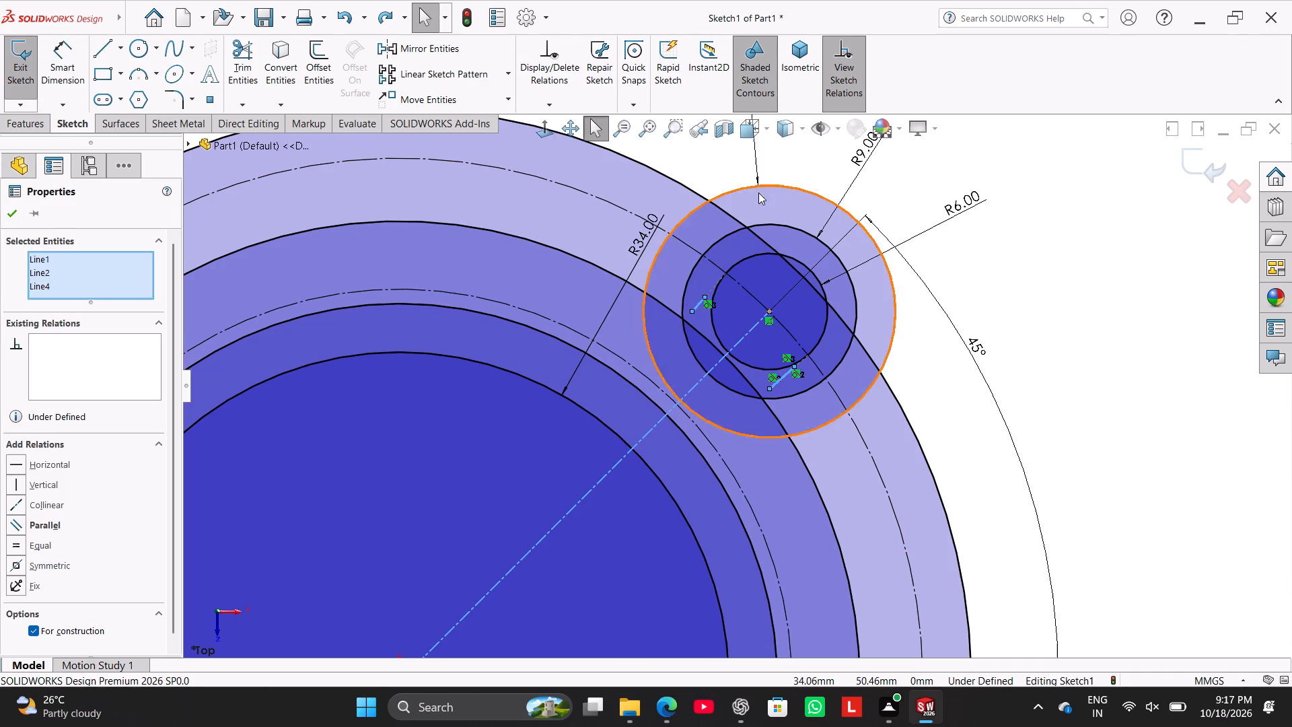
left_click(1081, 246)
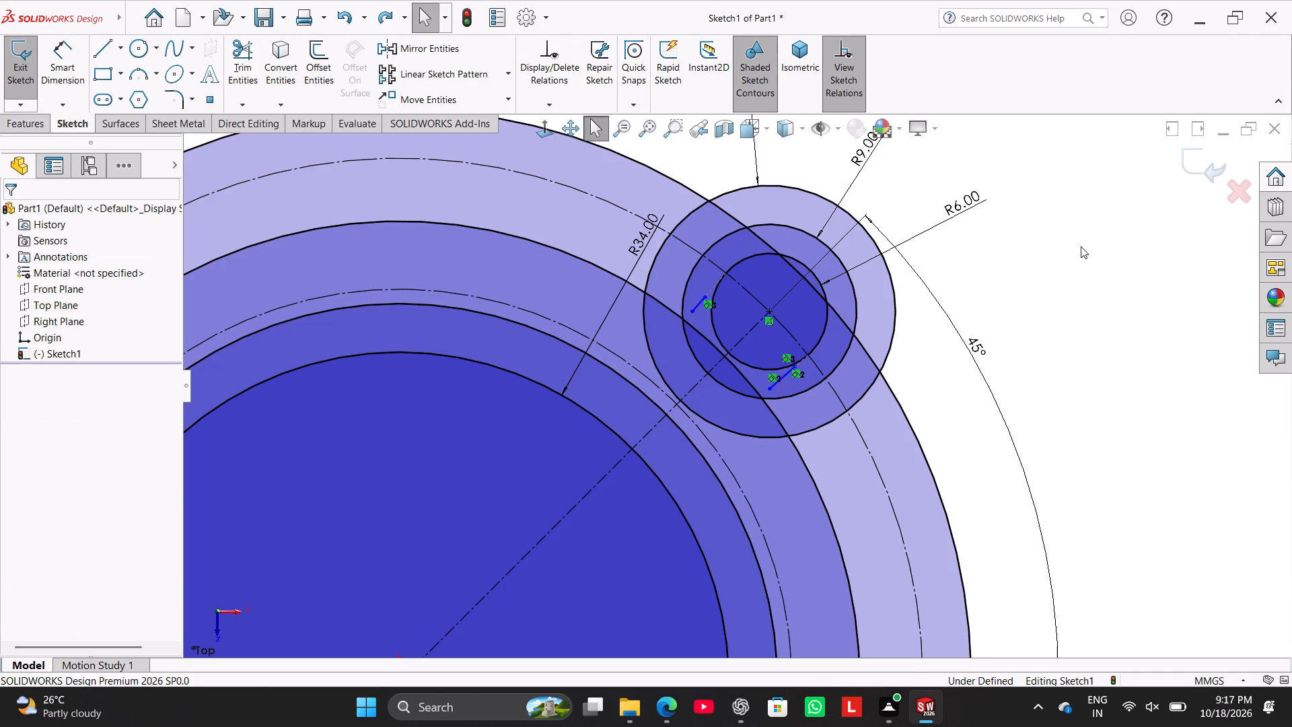
Stretch the lower short line so its ends lie on the R6.00 circle and the R47.50 circle.
scroll(805, 345, "down", 6)
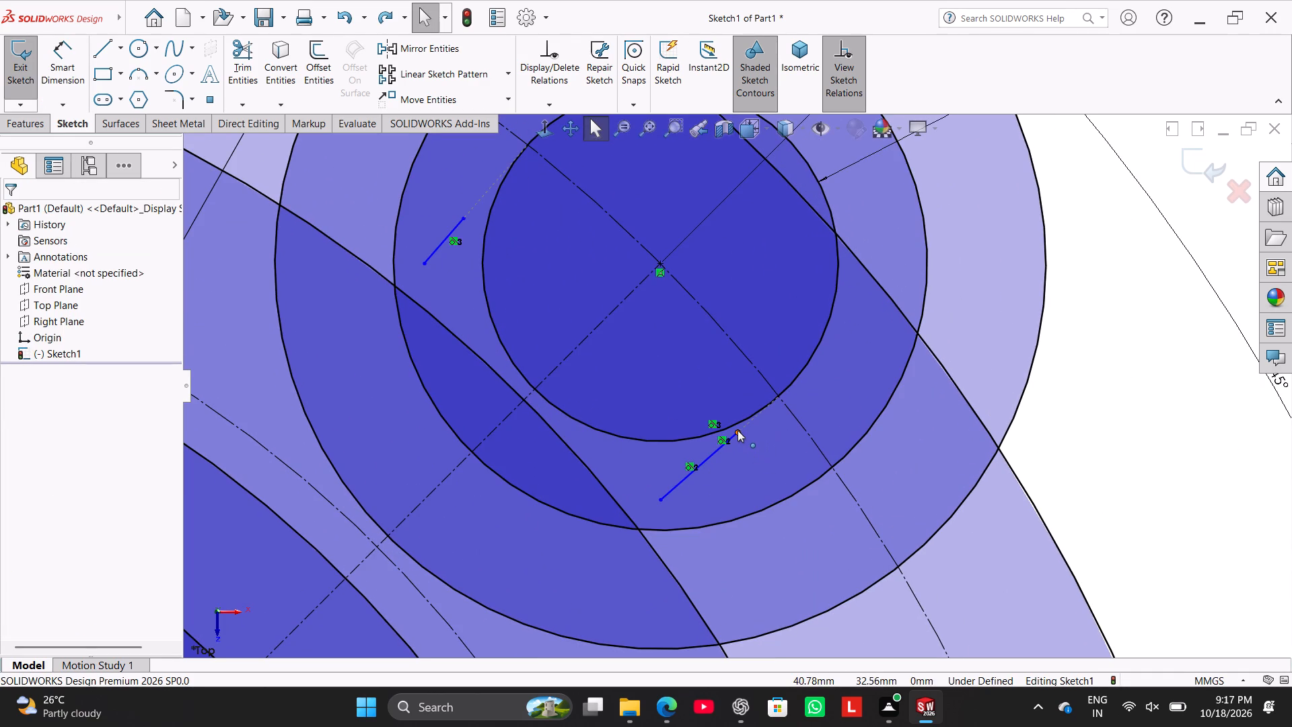
left_click_drag(738, 430, 773, 399)
left_click_drag(655, 497, 629, 514)
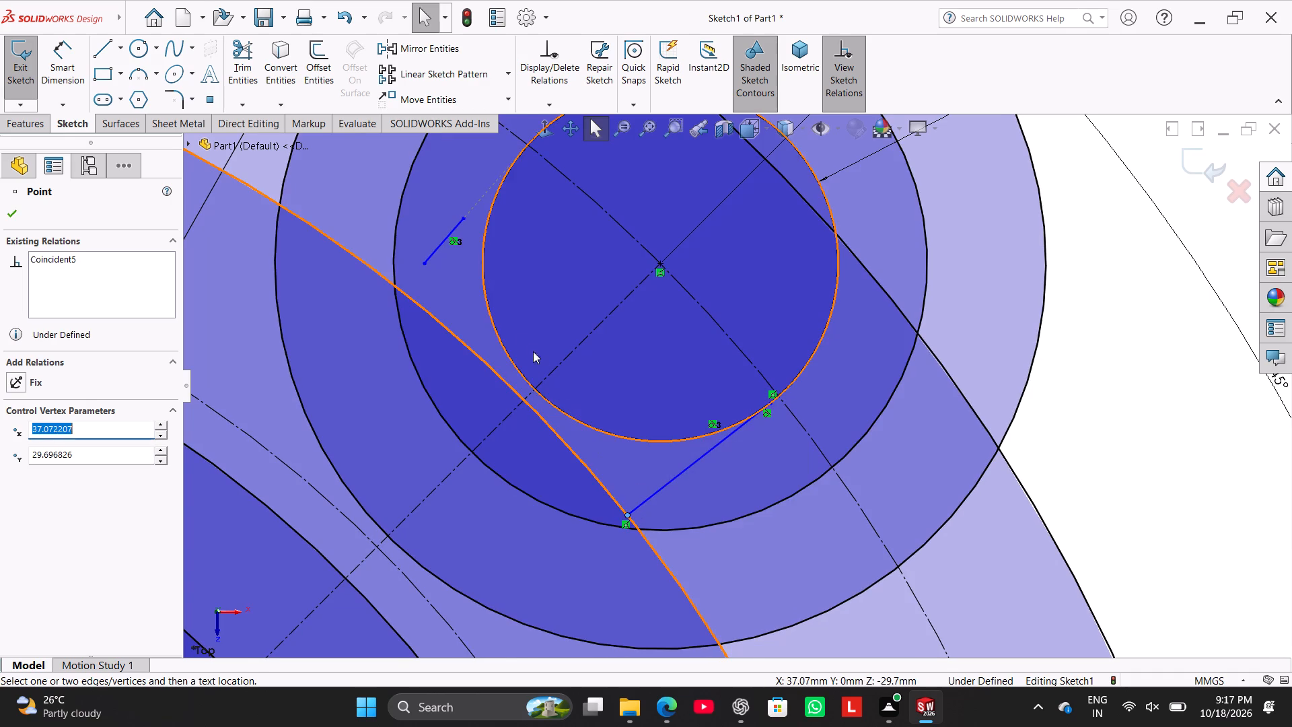
Stretch the upper short line so its ends lie on the R6.00 circle and the R47.50 circle.
scroll(513, 322, "up", 1)
scroll(501, 289, "down", 2)
left_click_drag(540, 238, 575, 211)
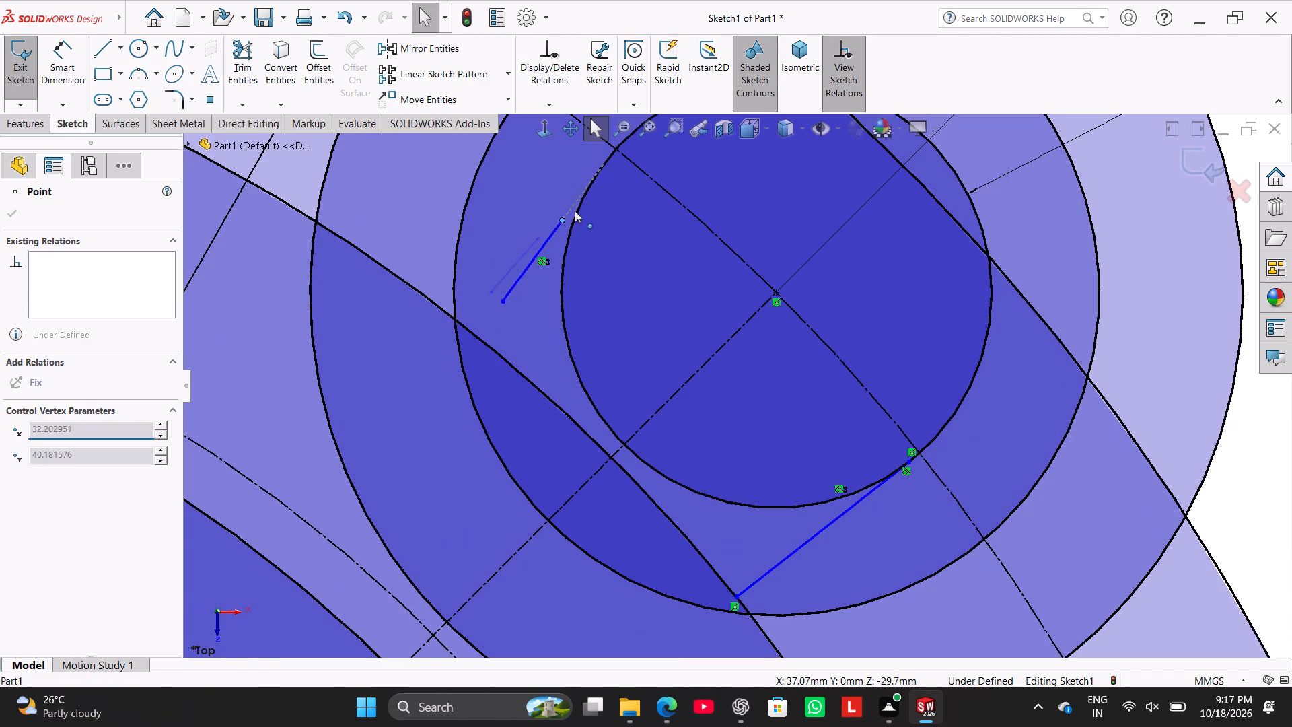
left_click_drag(575, 211, 614, 152)
left_click_drag(489, 290, 474, 315)
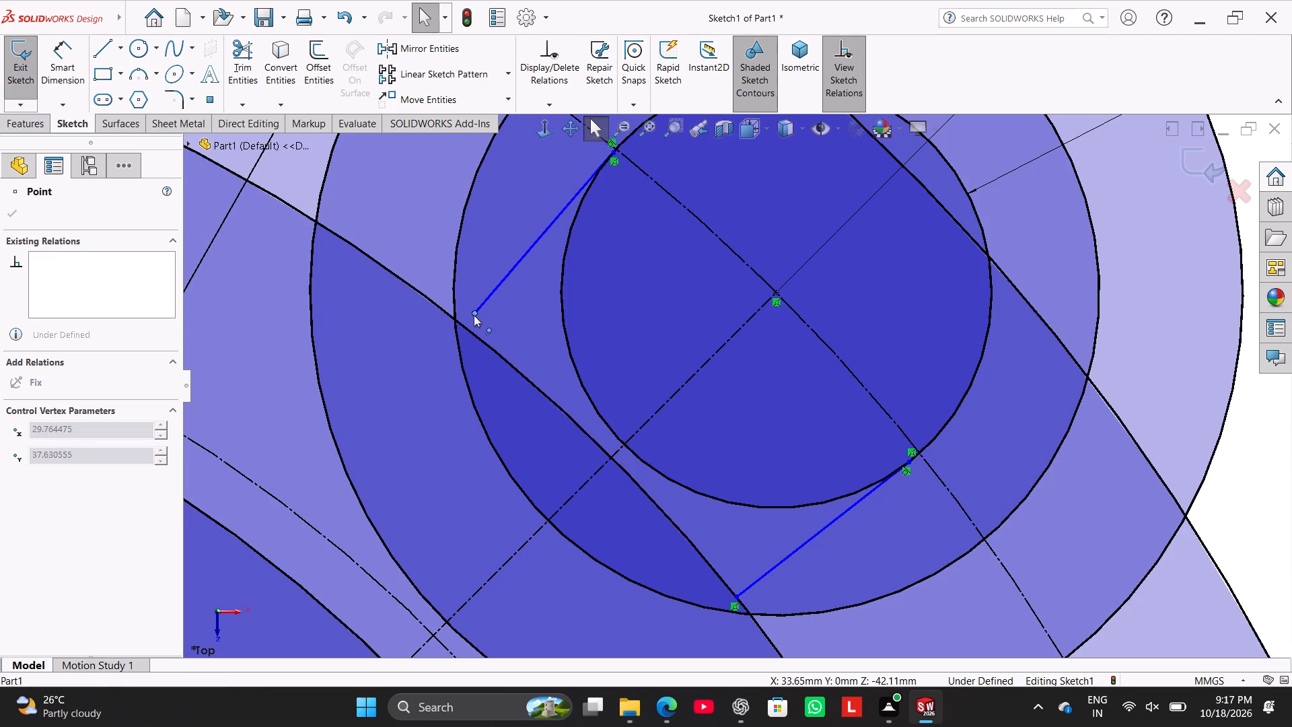
left_click_drag(474, 315, 464, 326)
scroll(692, 370, "up", 1)
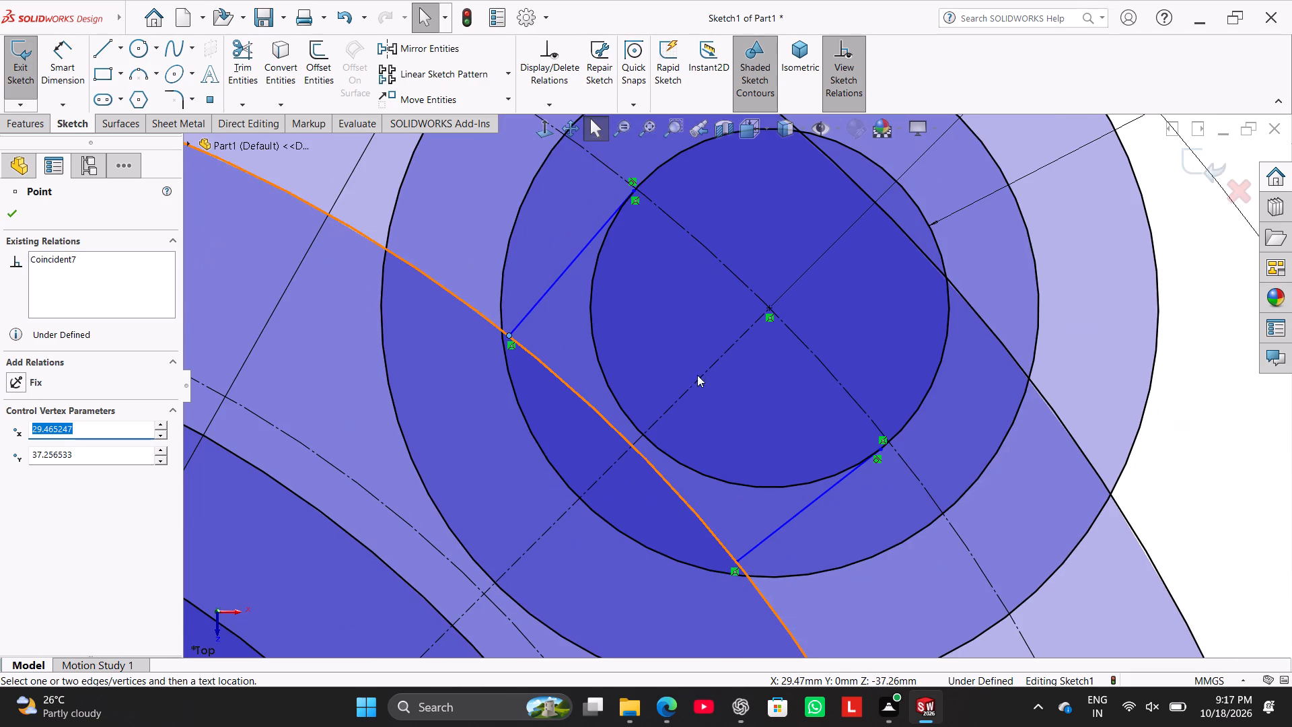
Apply a tangent relation between the lower short line and the R6.00 circle.
right_click(798, 514)
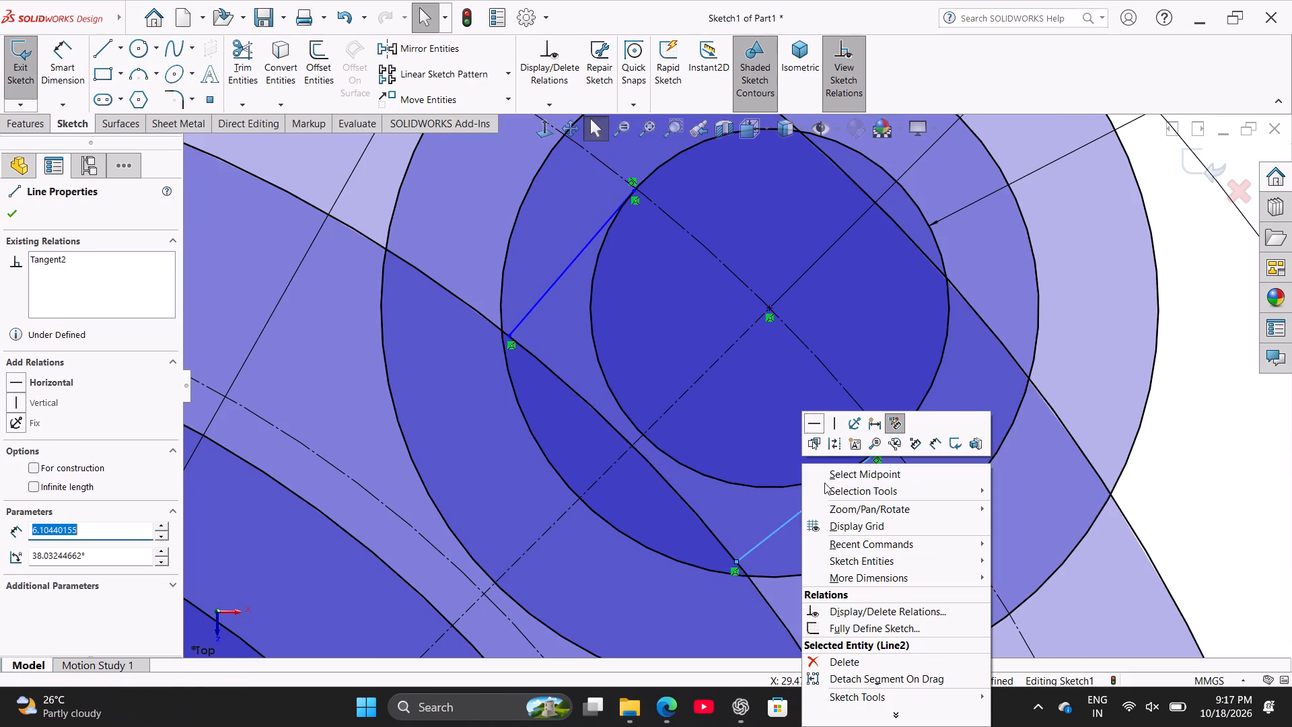
left_click(1213, 339)
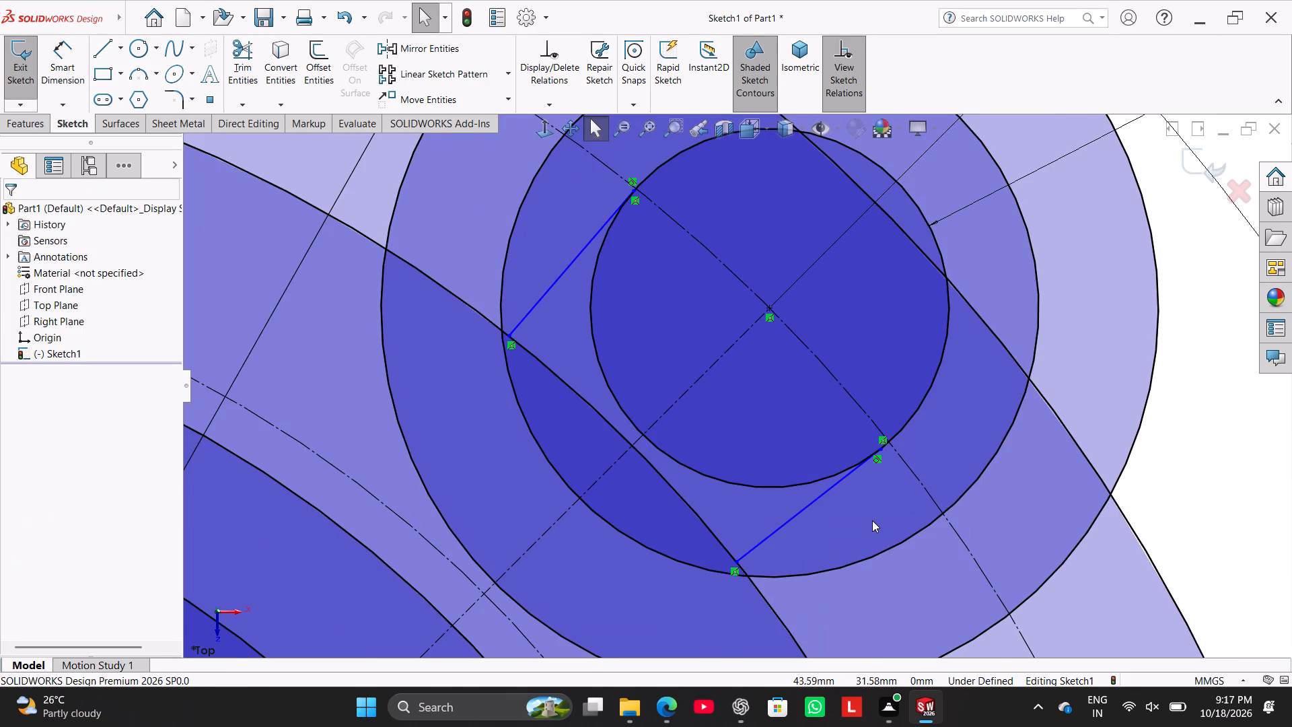
left_click(818, 475, "ctrl")
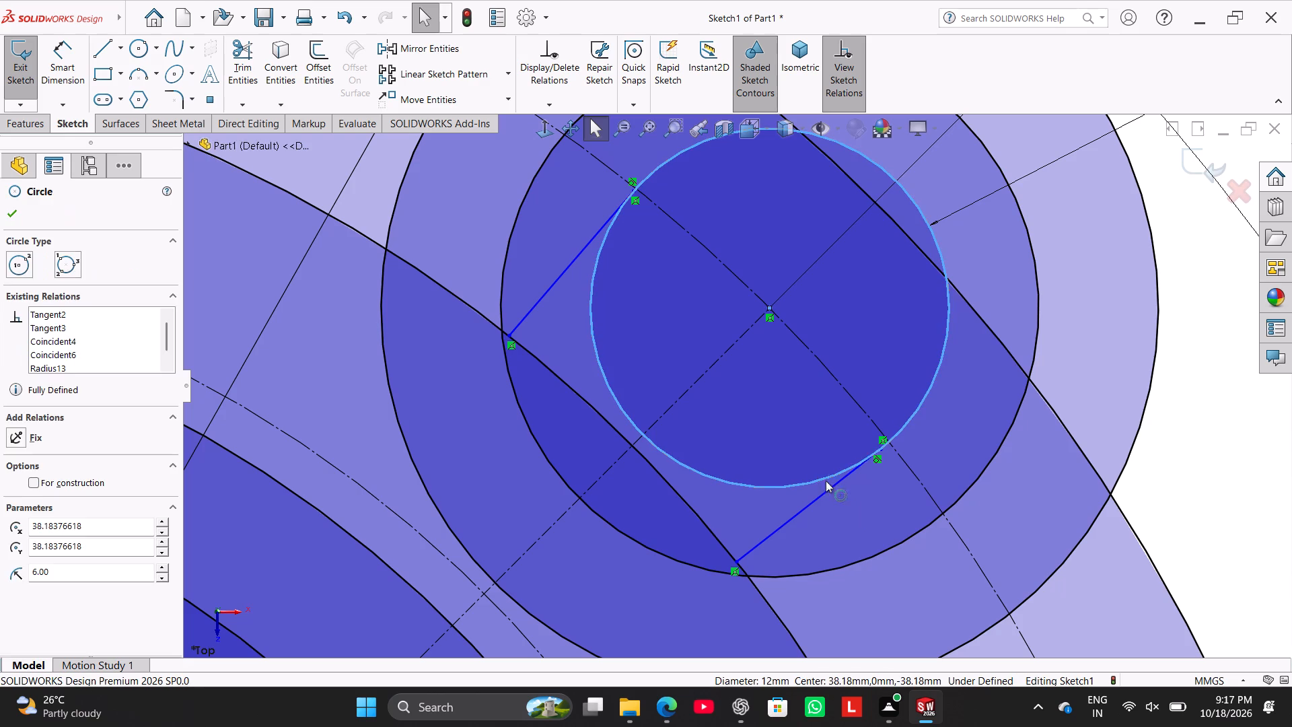
left_click(832, 487, "ctrl")
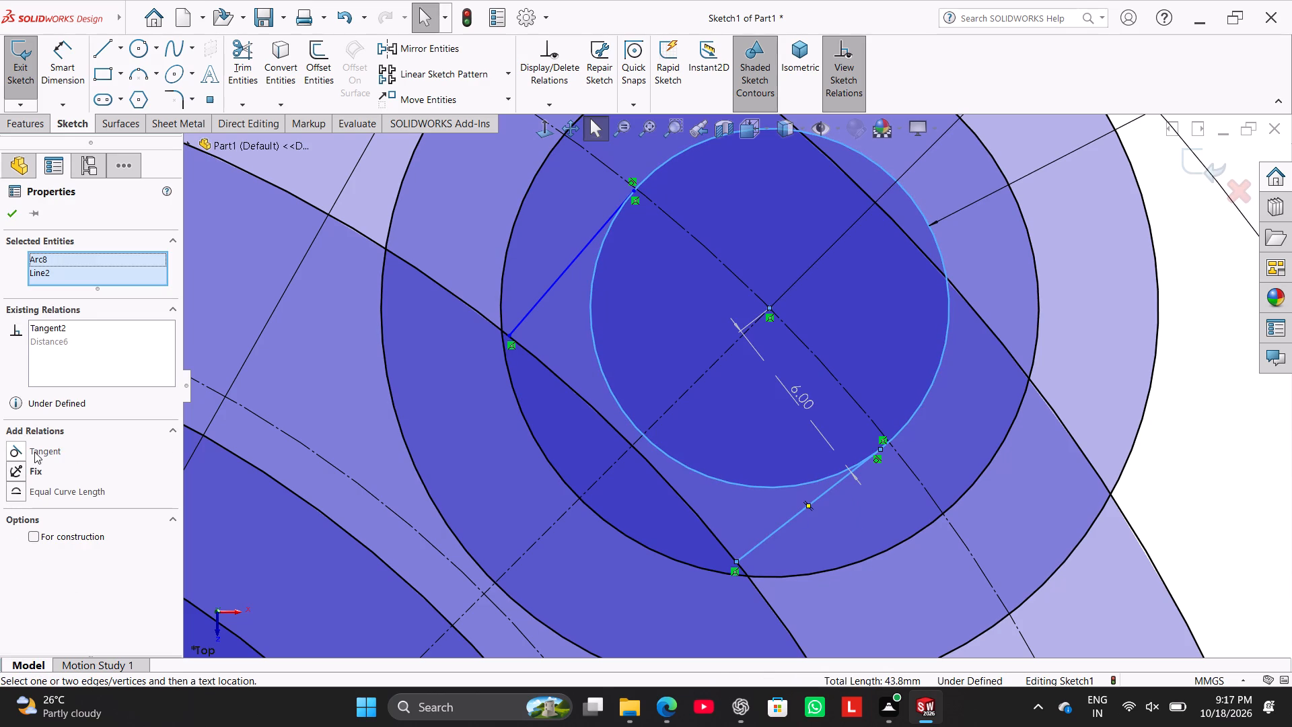
left_click(34, 452)
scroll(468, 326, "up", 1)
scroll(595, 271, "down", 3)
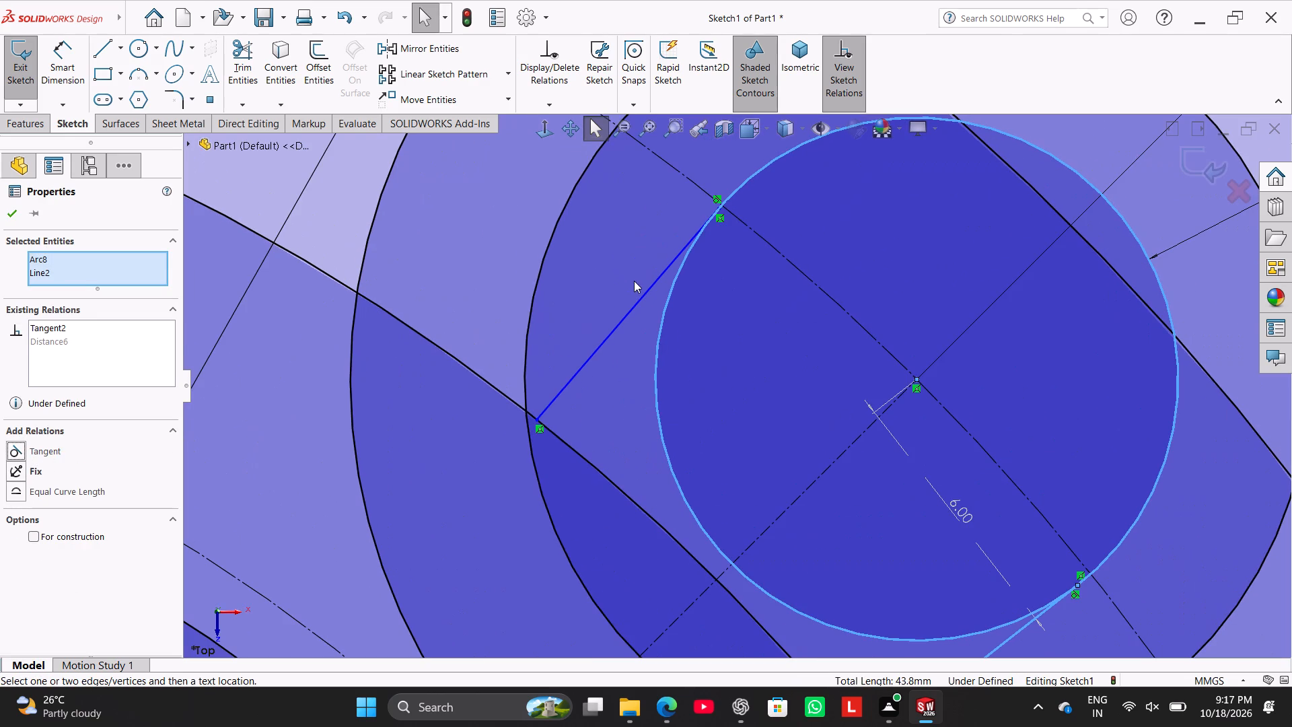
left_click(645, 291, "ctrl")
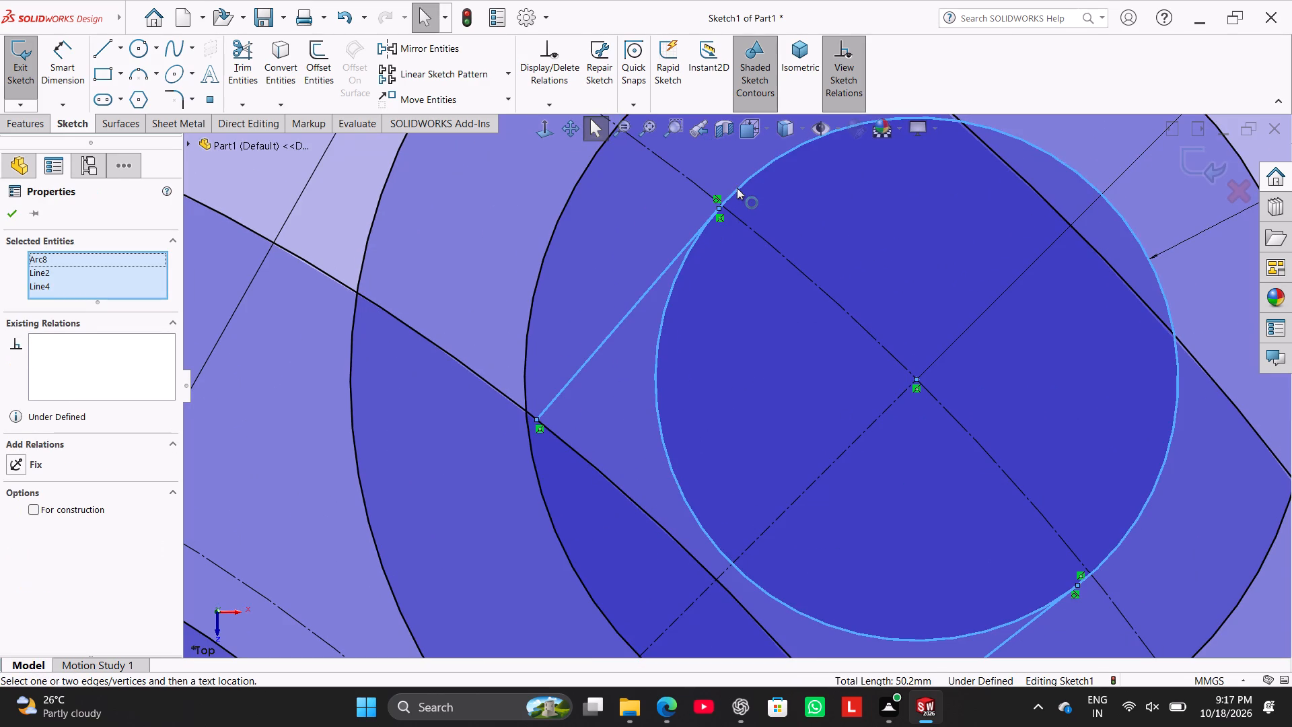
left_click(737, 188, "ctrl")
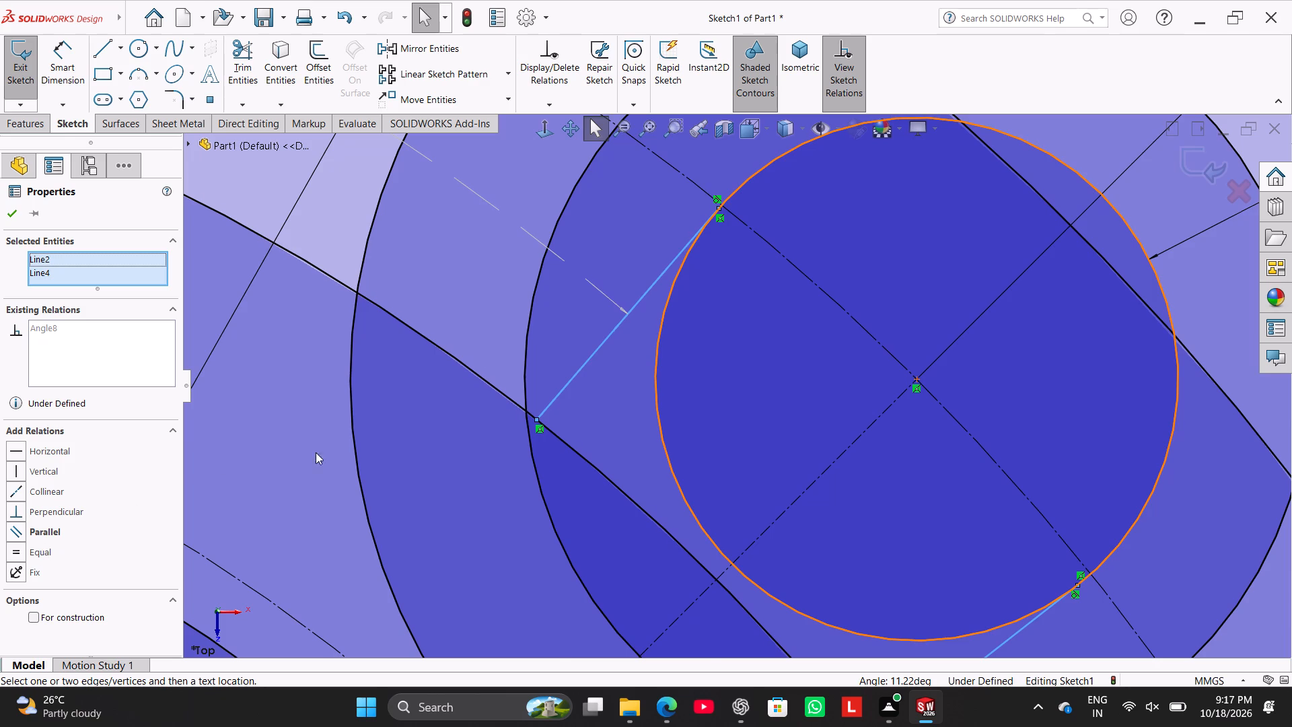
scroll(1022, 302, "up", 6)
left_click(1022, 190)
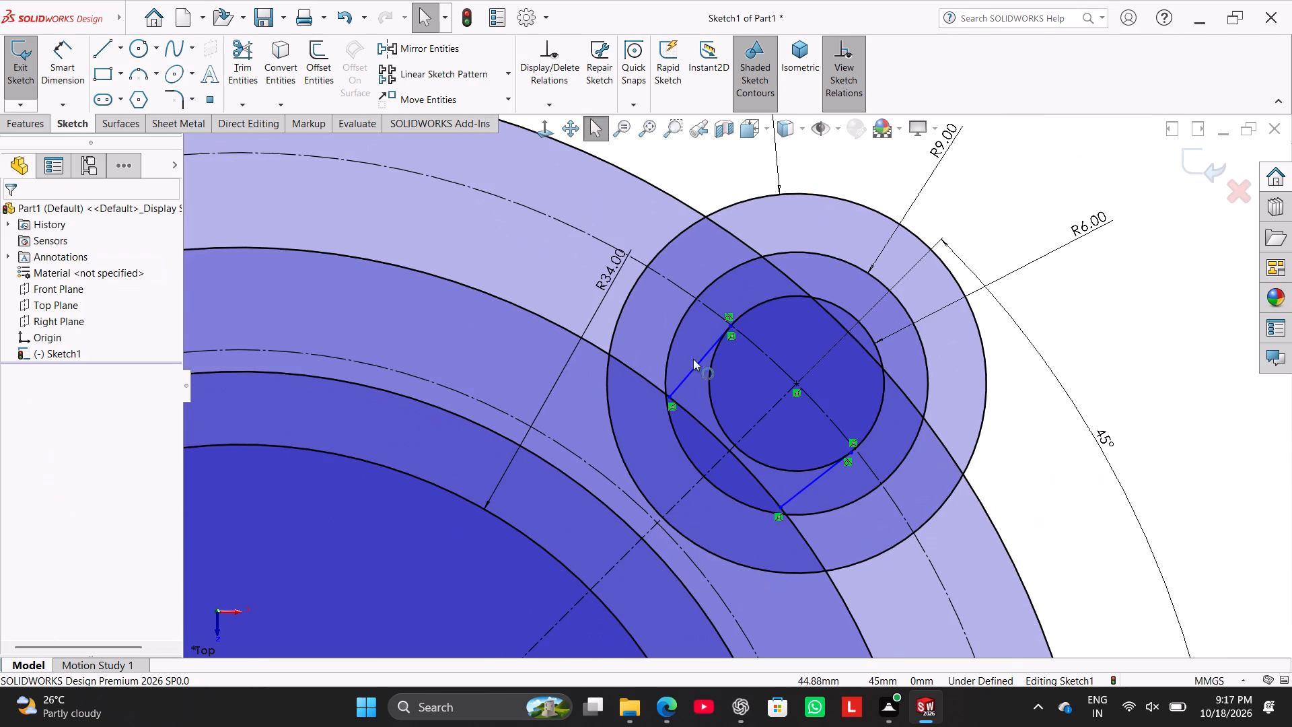
Apply a tangent relation between the upper short line and the R6.00 circle.
scroll(694, 348, "down", 3)
left_click(725, 366, "ctrl")
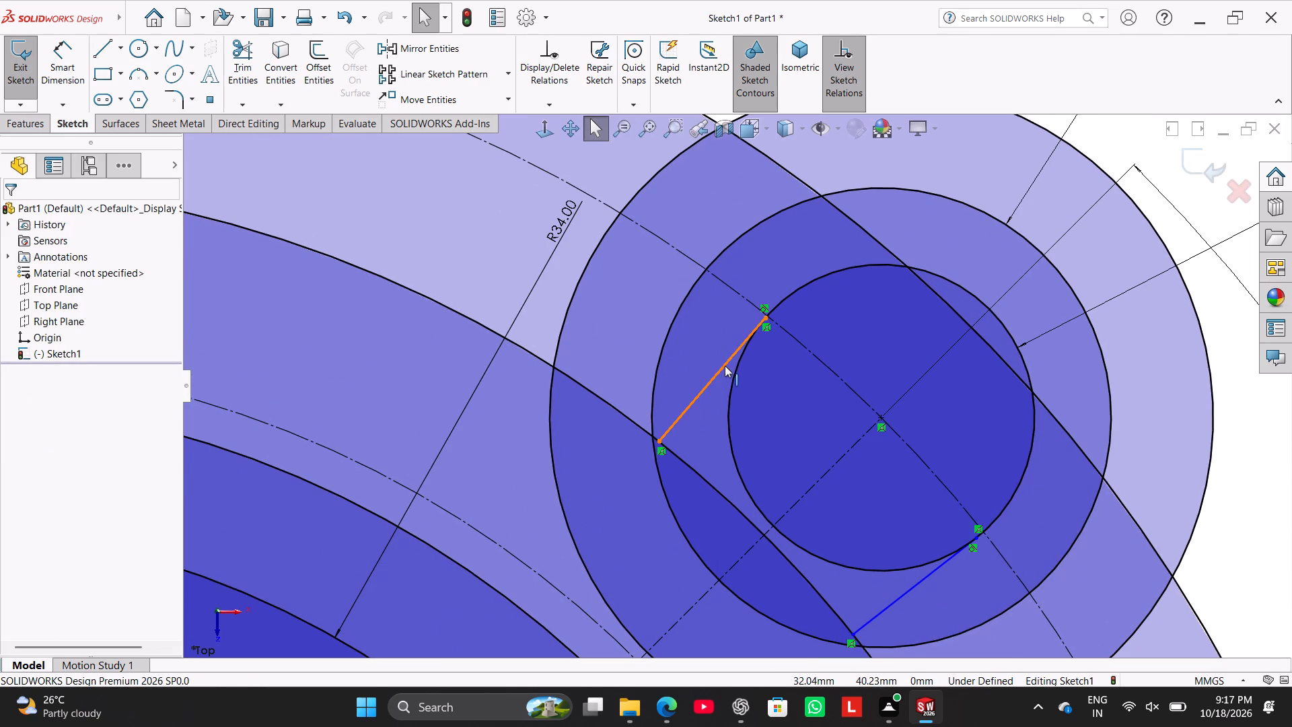
left_click(784, 298, "ctrl")
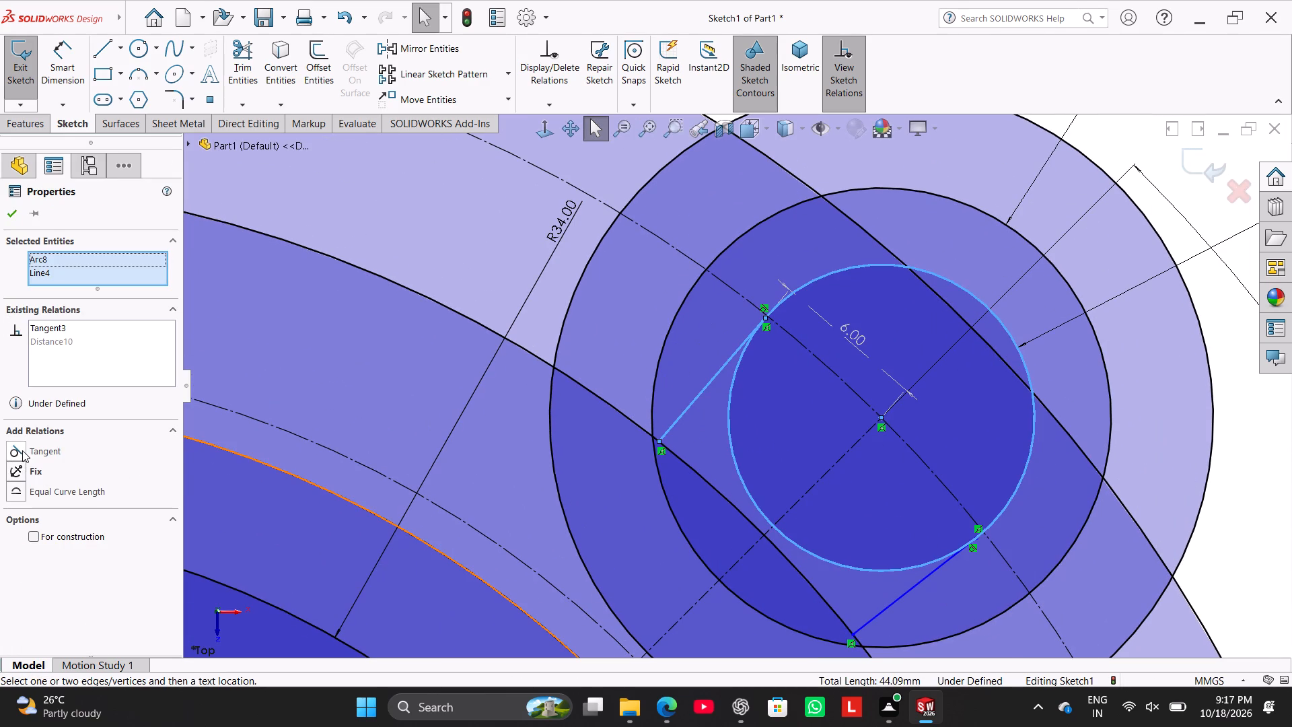
left_click(22, 450)
scroll(830, 400, "up", 5)
left_click(991, 231)
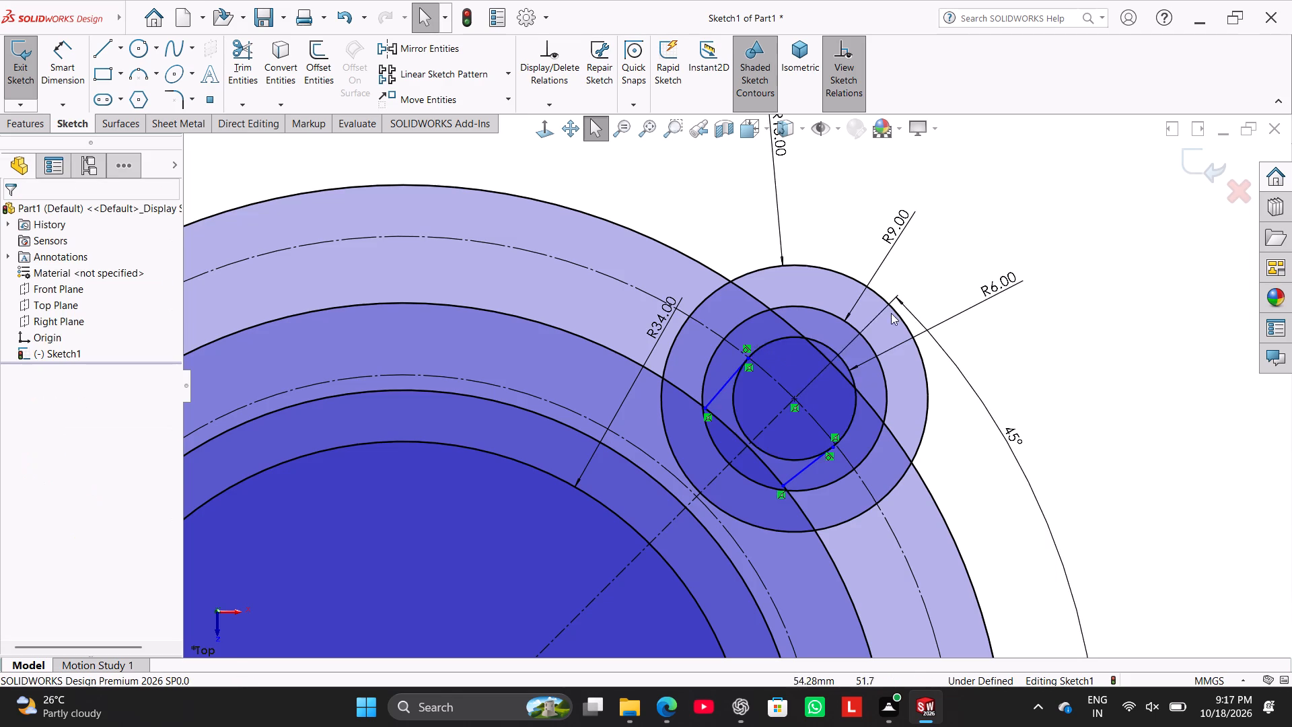
Try to shift the lower short line's endpoint on the R47.50 circle toward the R6.00 circle.
scroll(773, 370, "down", 3)
left_click_drag(783, 574, 783, 574)
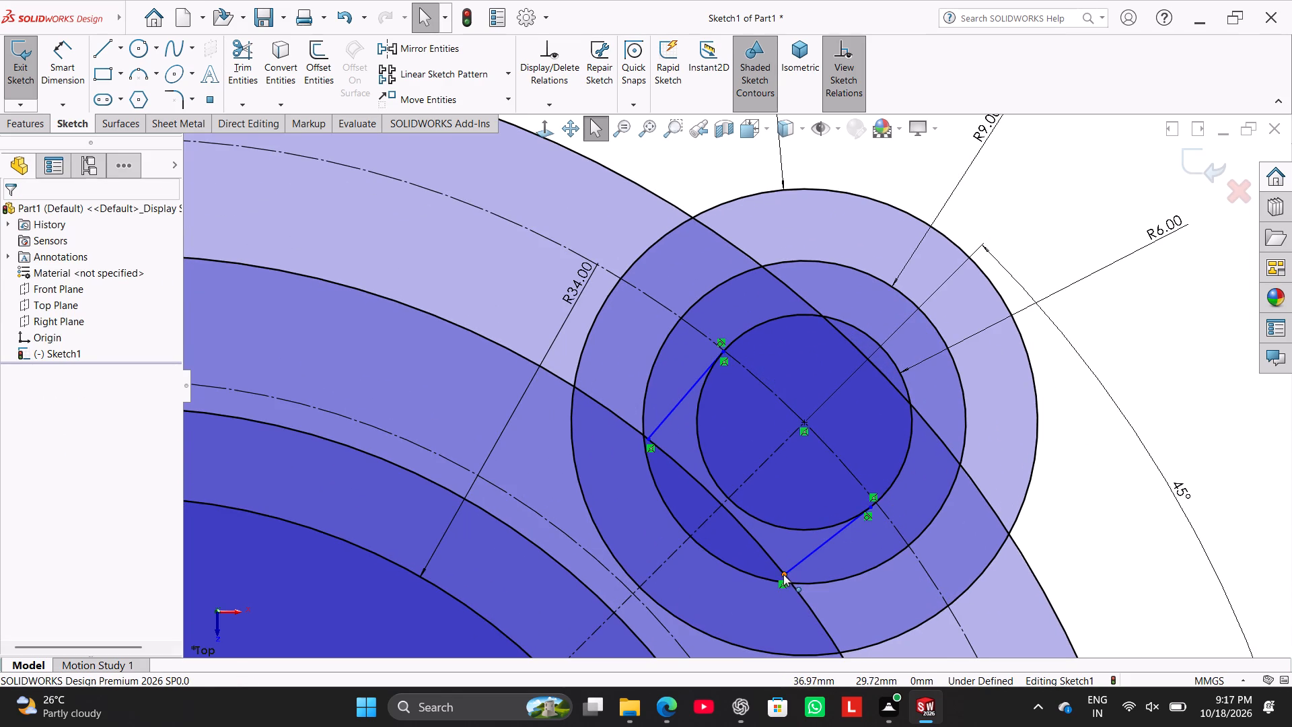
left_click_drag(783, 574, 799, 563)
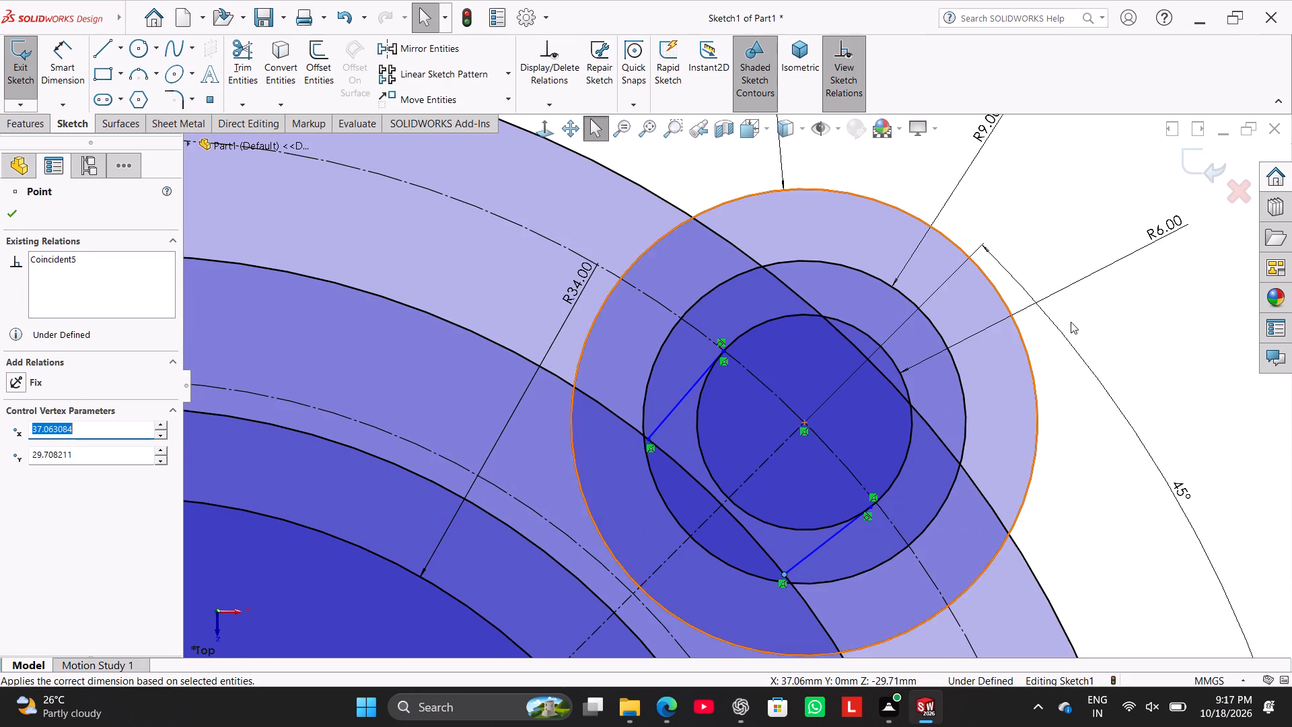
Apply a parallel relation between the lower short line and the 45° centerline.
left_click(1132, 324)
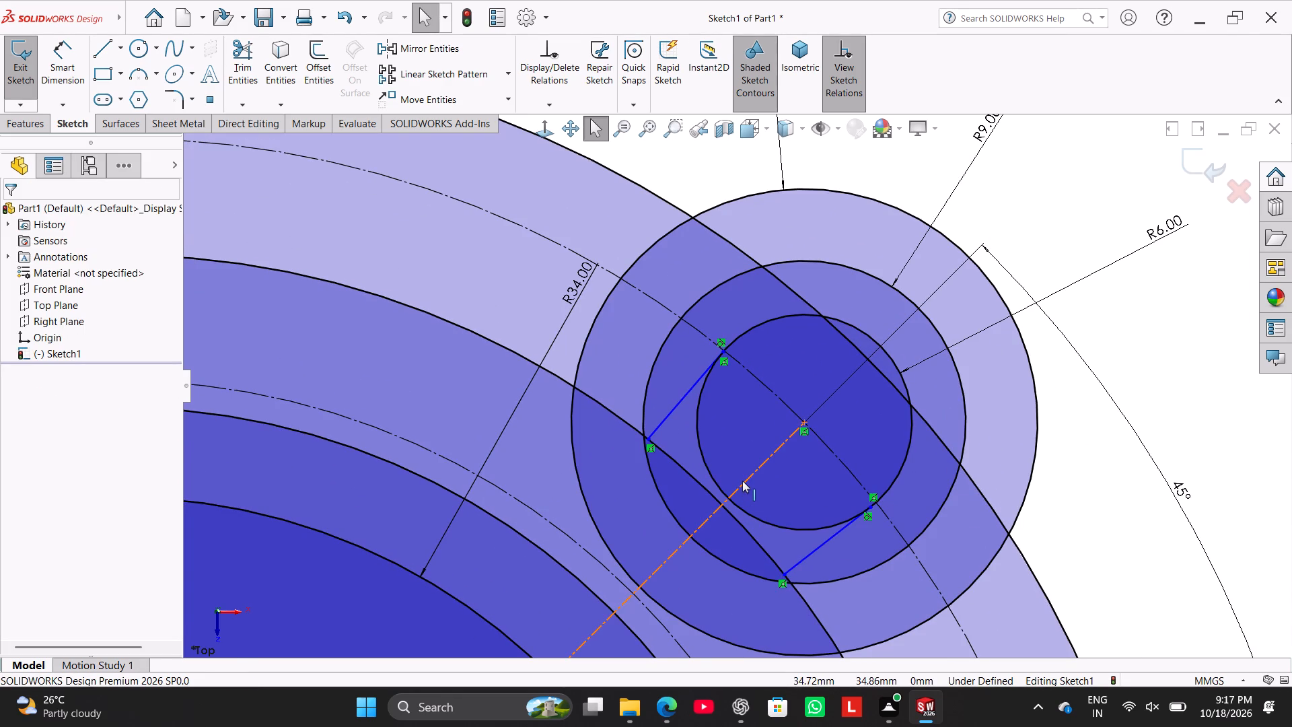
left_click(742, 481, "ctrl")
left_click(826, 542, "ctrl")
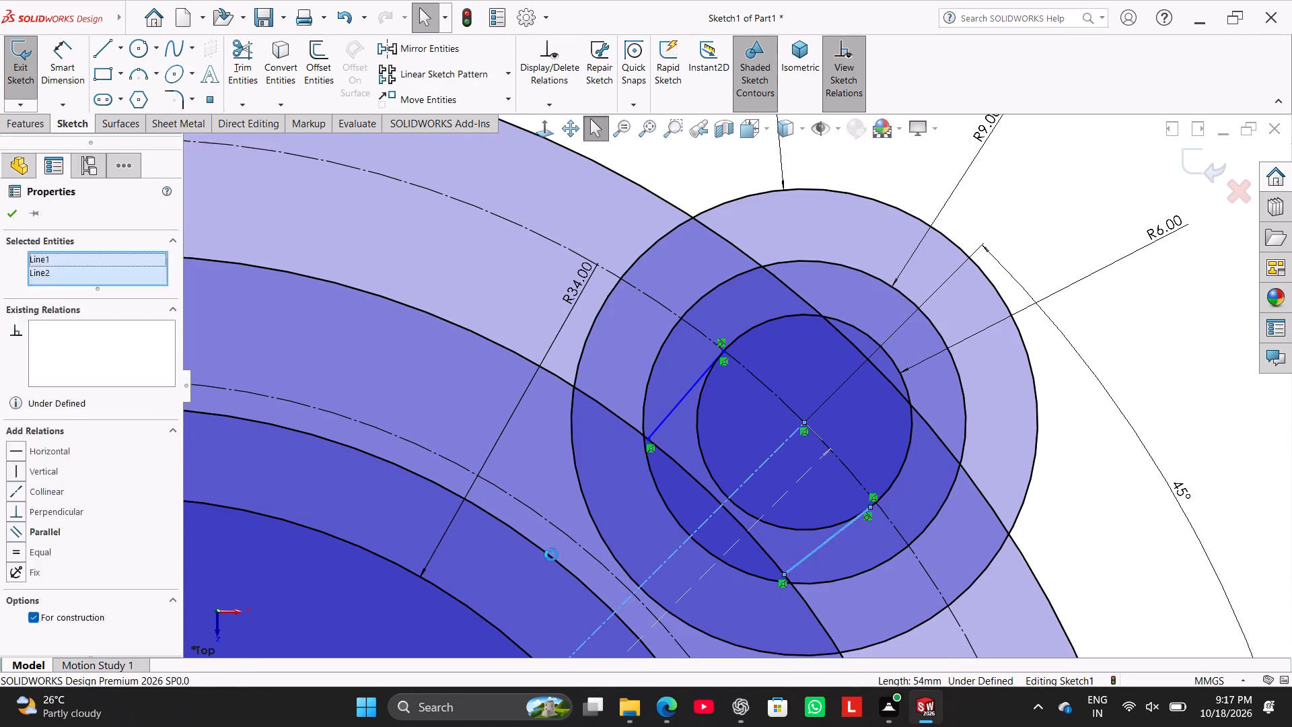
left_click(33, 530)
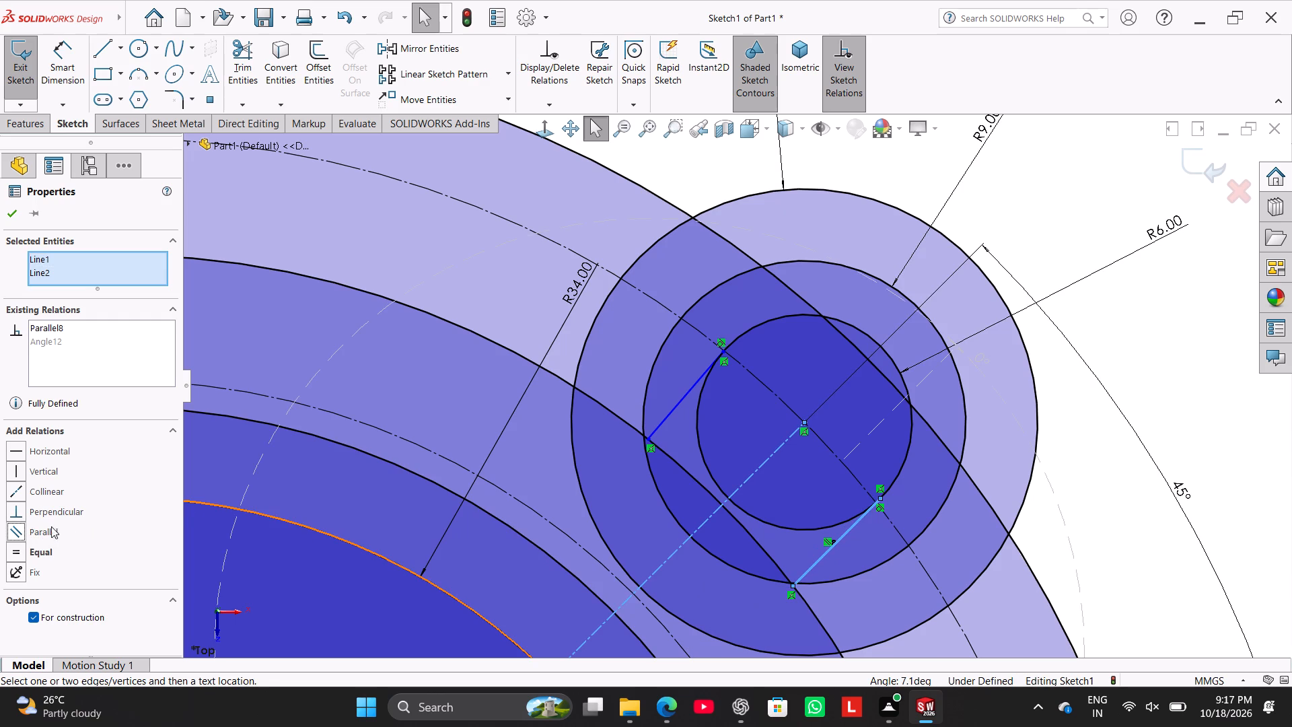
left_click(1227, 335)
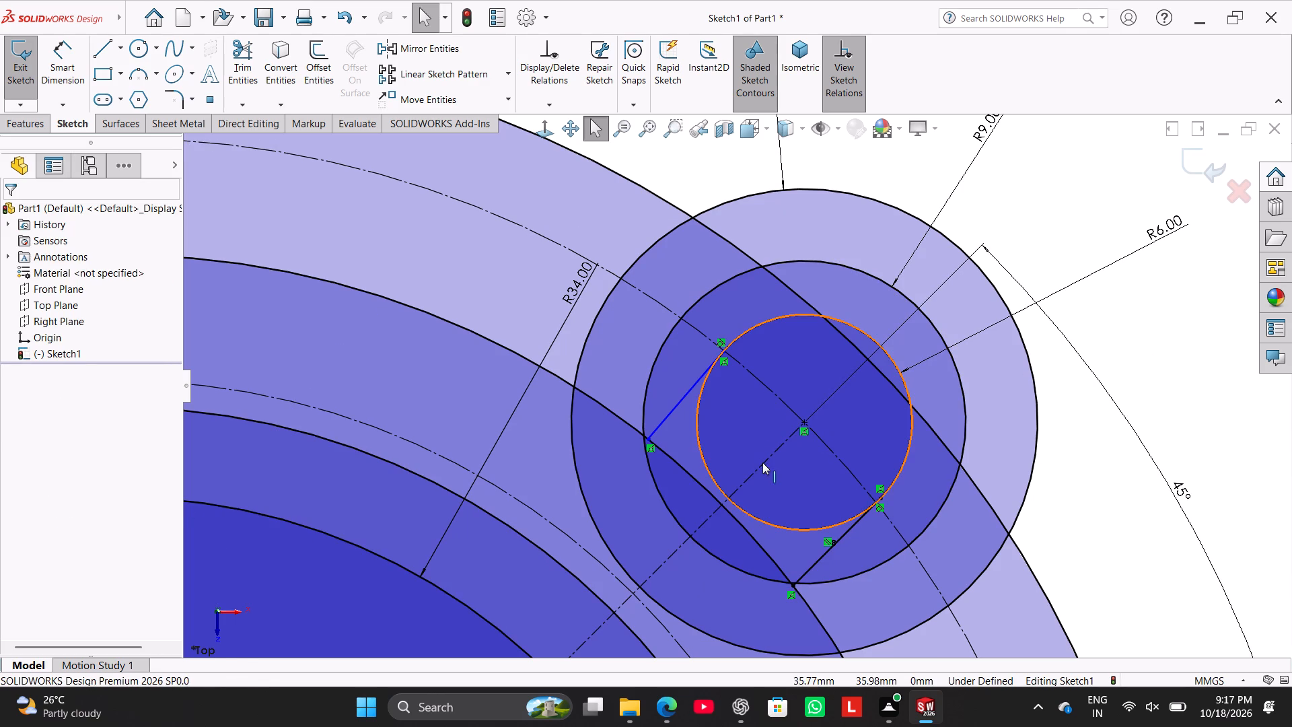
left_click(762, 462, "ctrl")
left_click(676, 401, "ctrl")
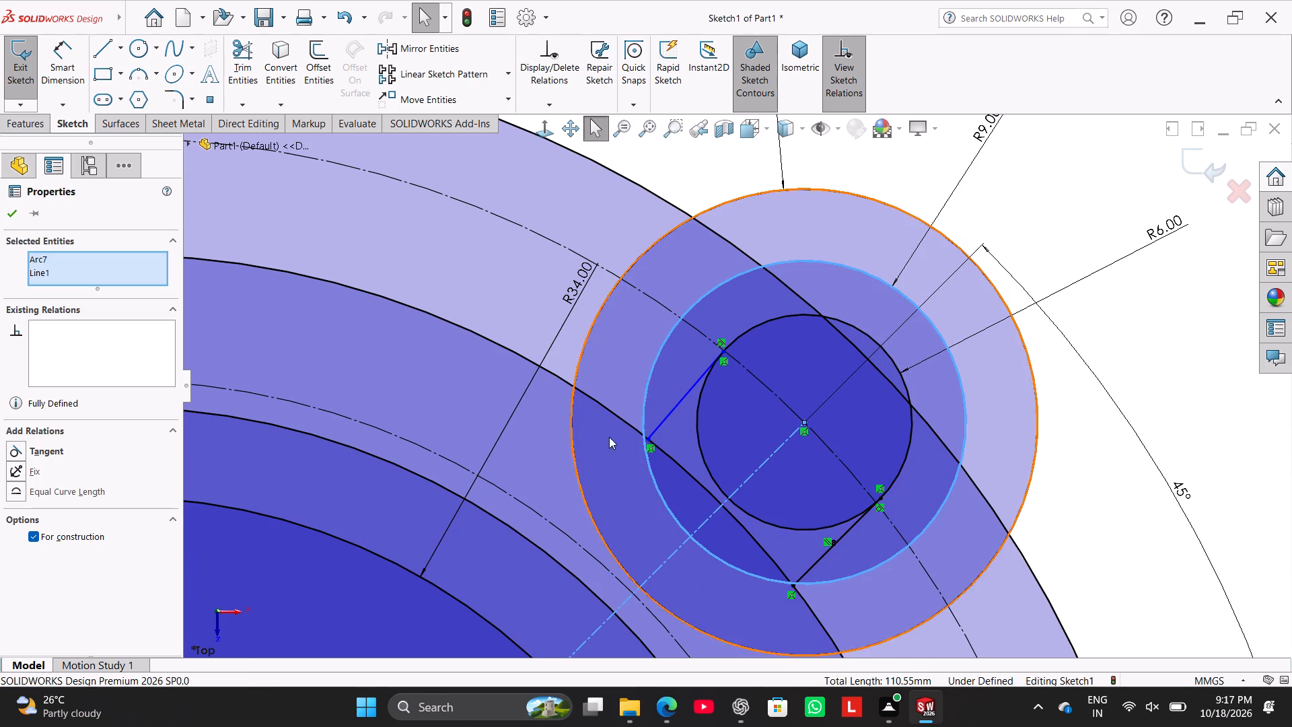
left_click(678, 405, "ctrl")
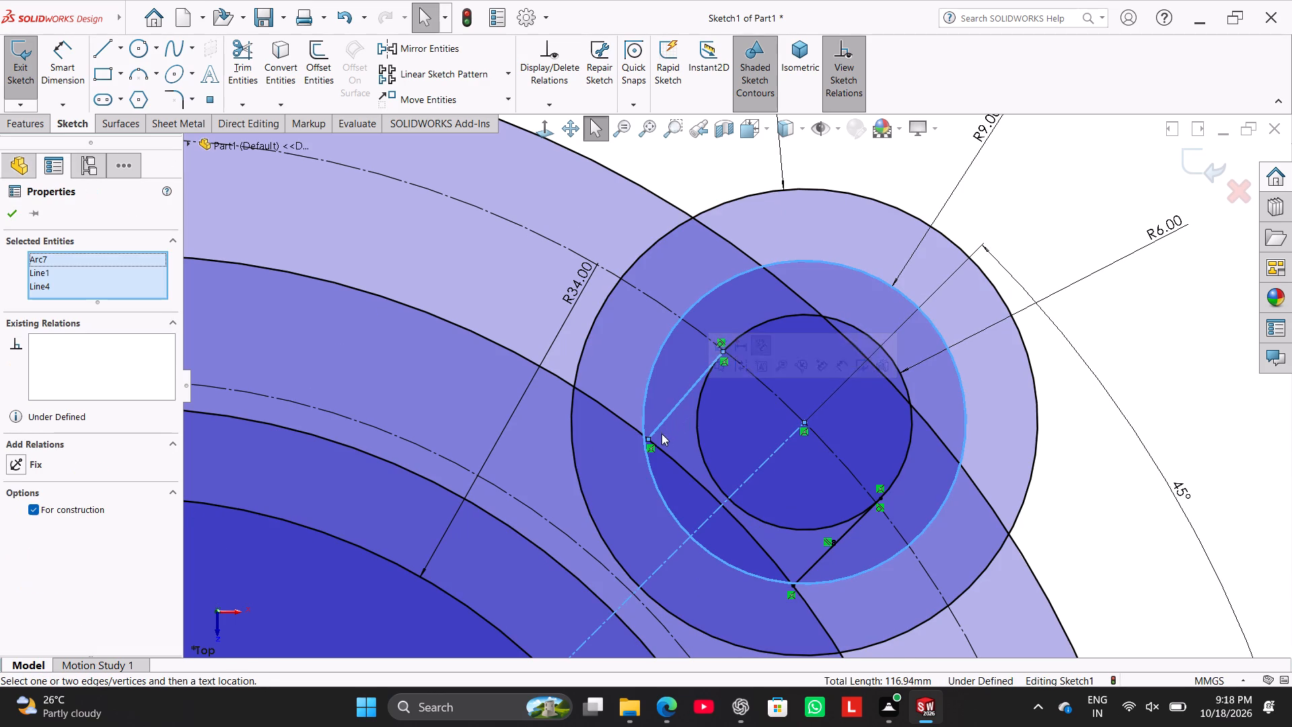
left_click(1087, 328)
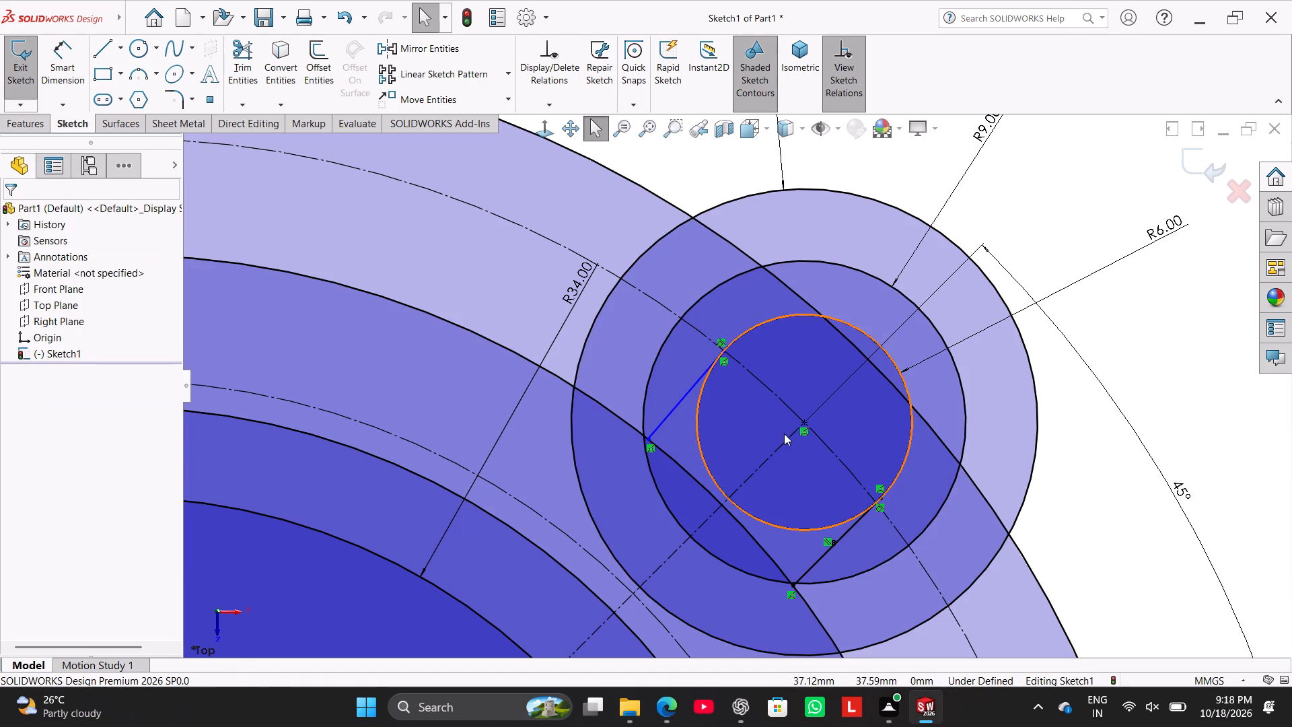
Apply a parallel relation between the upper short line and the 45° centerline.
left_click(783, 440, "ctrl")
left_click(685, 395, "ctrl")
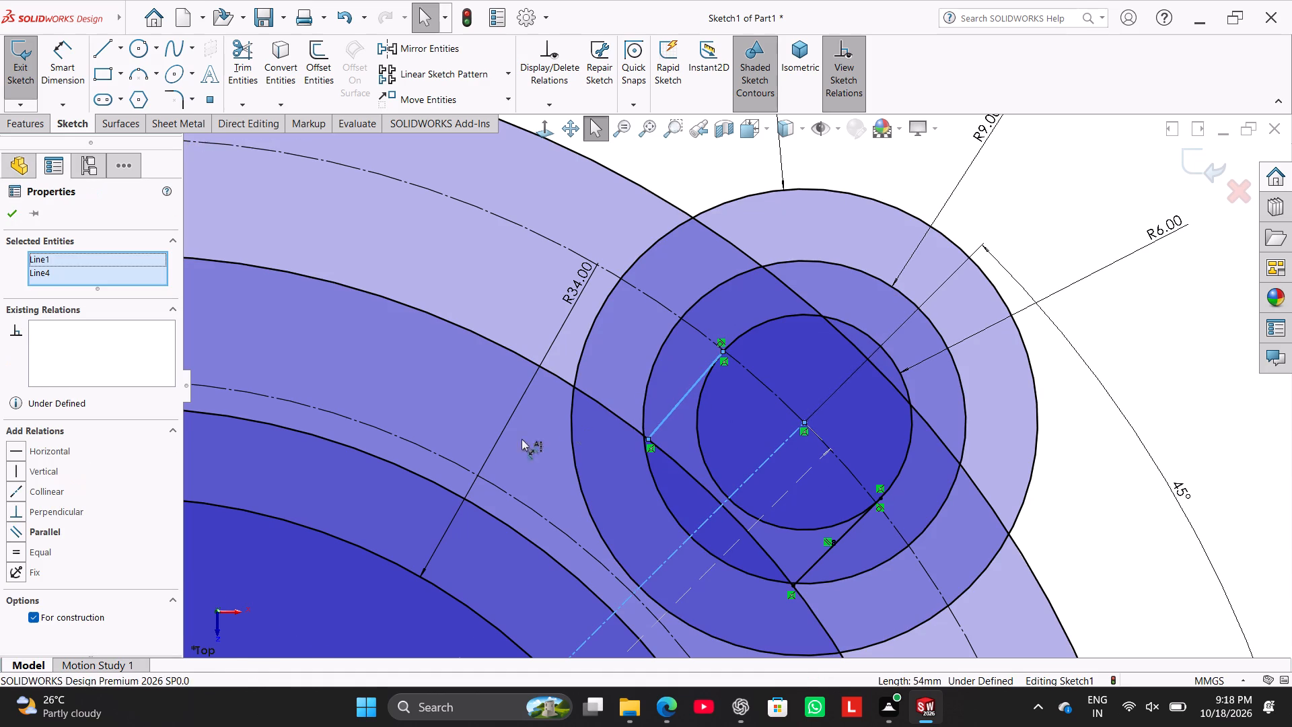
left_click(48, 534)
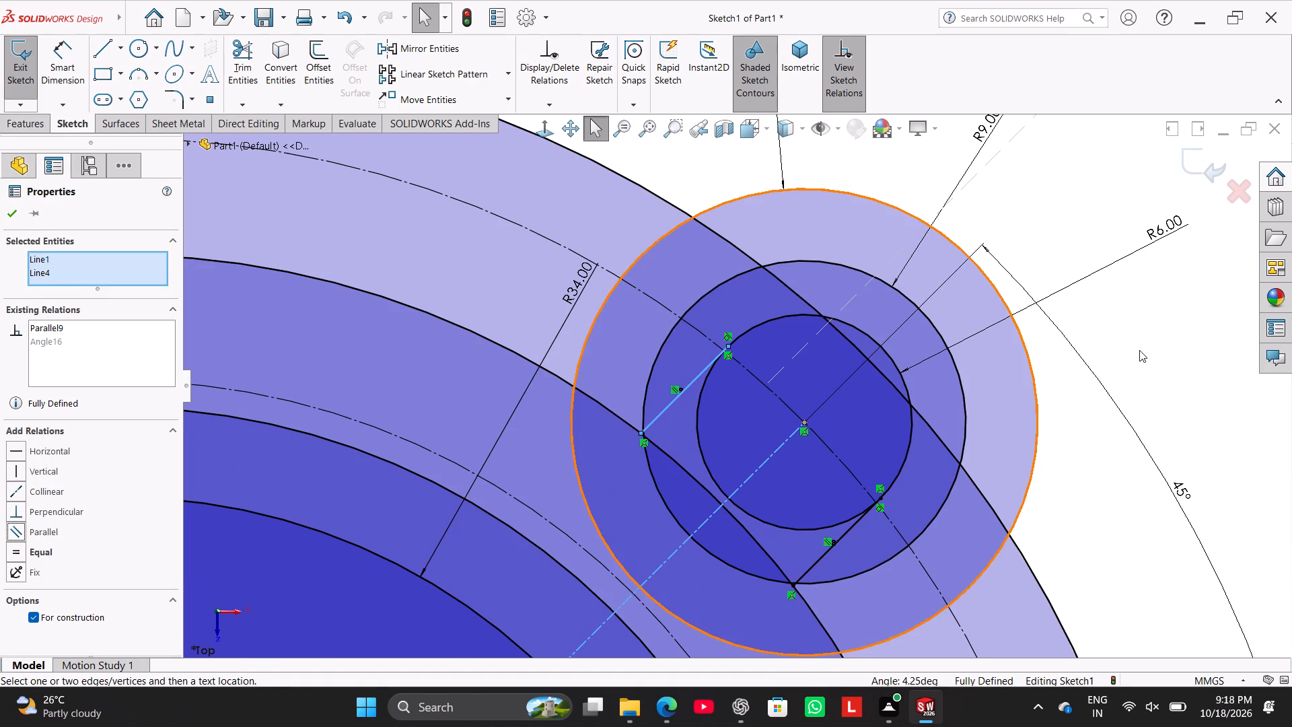
left_click(1139, 350)
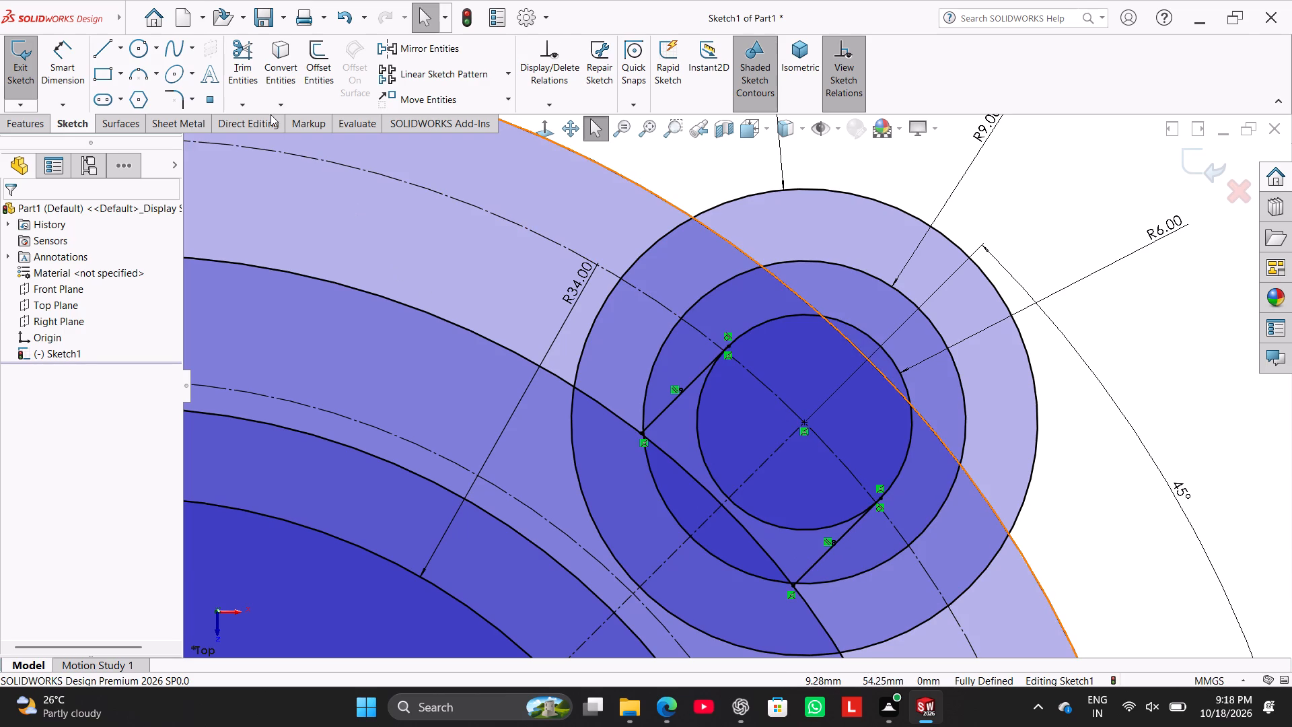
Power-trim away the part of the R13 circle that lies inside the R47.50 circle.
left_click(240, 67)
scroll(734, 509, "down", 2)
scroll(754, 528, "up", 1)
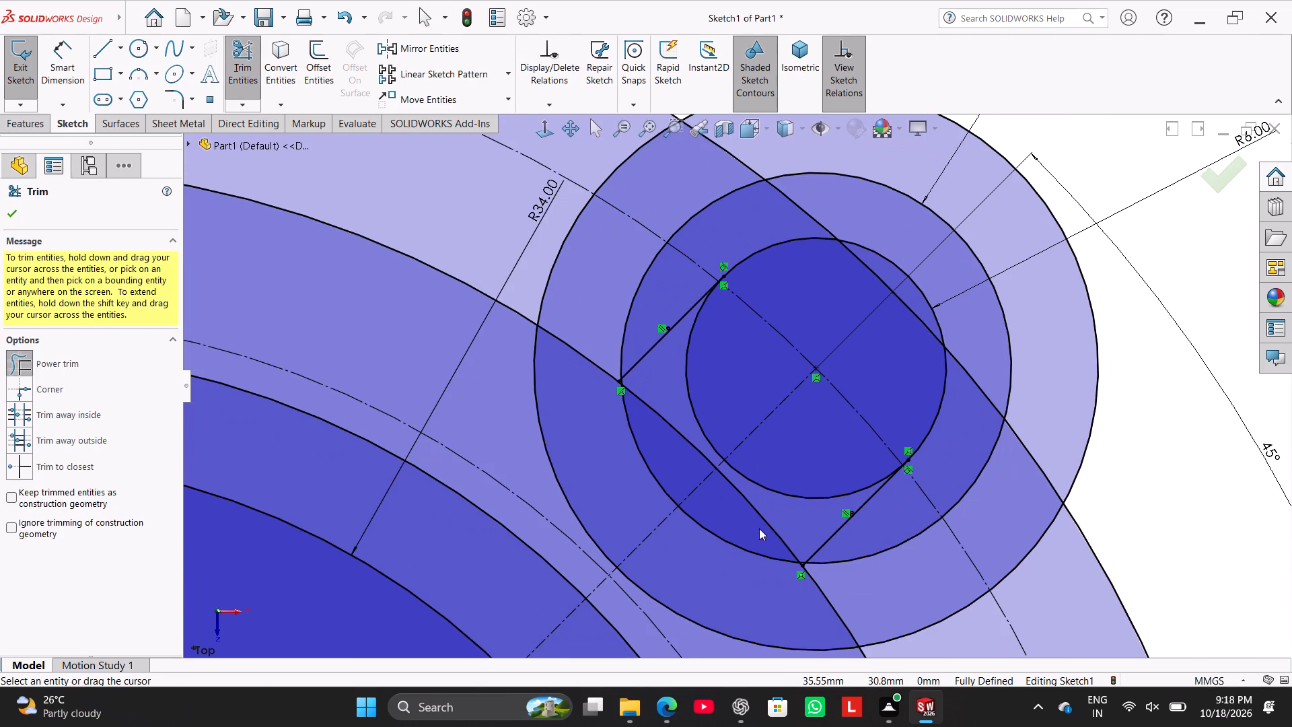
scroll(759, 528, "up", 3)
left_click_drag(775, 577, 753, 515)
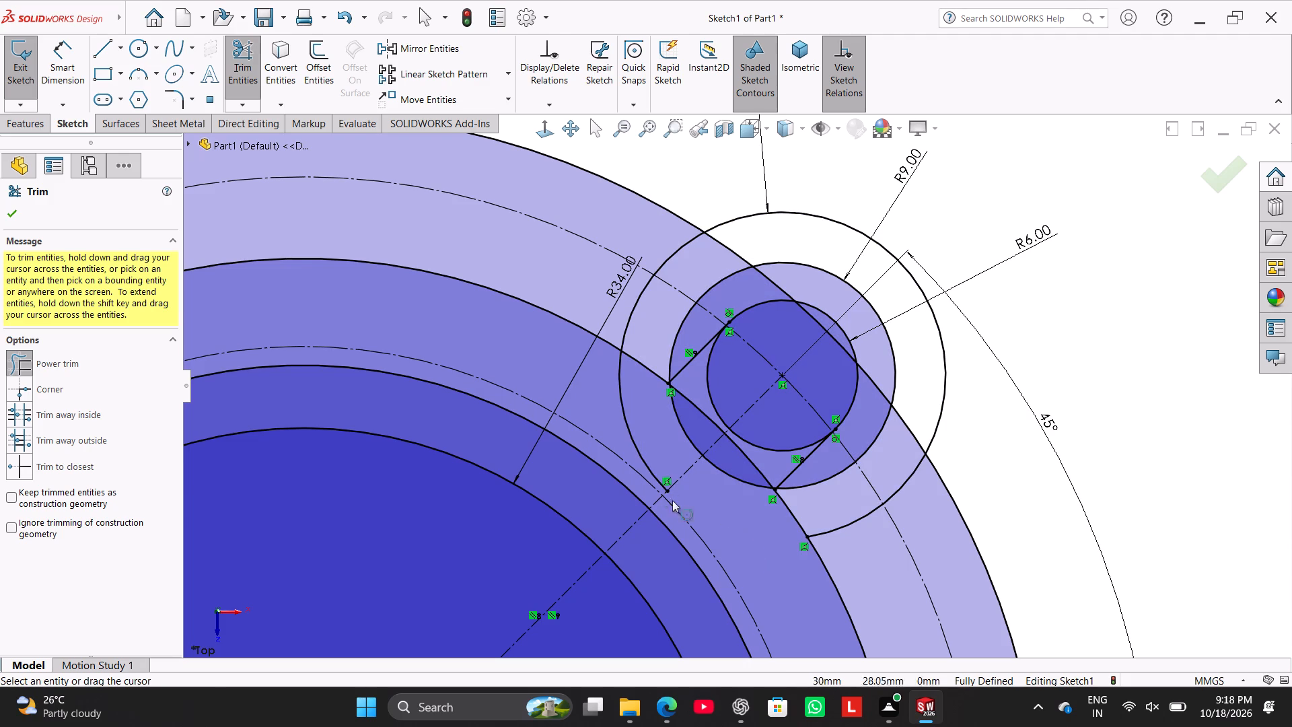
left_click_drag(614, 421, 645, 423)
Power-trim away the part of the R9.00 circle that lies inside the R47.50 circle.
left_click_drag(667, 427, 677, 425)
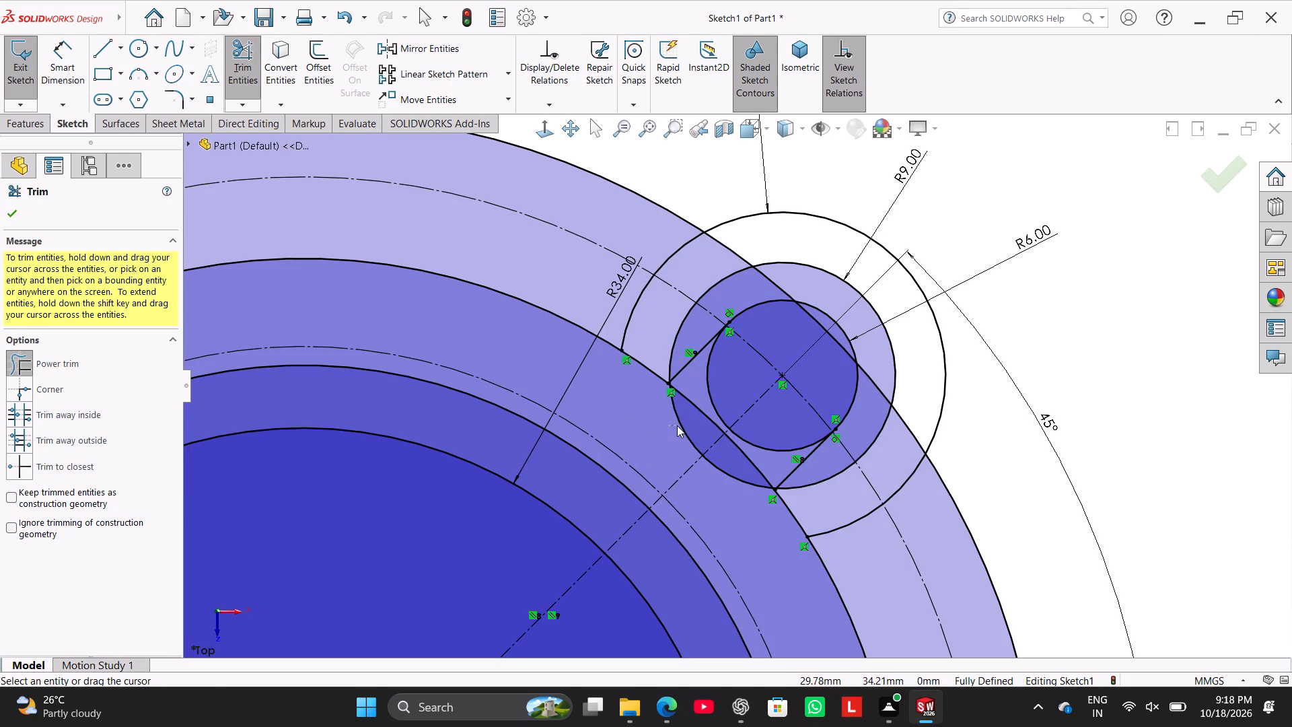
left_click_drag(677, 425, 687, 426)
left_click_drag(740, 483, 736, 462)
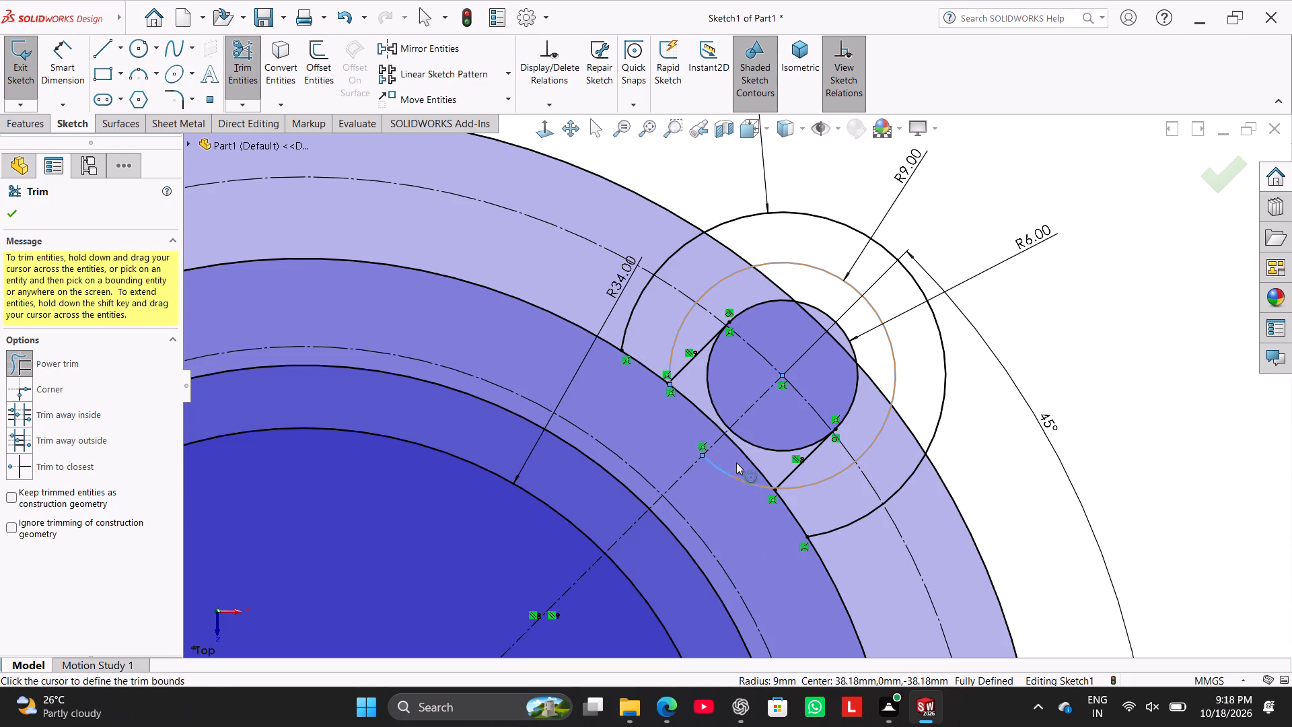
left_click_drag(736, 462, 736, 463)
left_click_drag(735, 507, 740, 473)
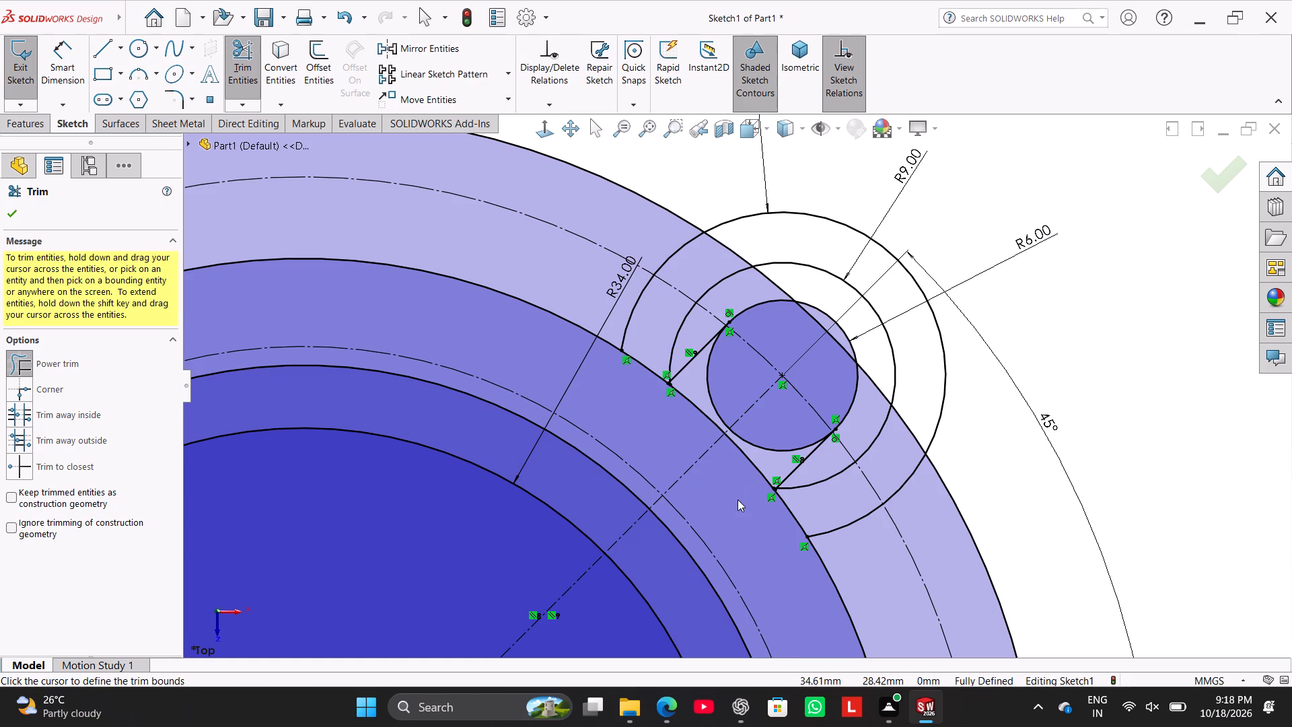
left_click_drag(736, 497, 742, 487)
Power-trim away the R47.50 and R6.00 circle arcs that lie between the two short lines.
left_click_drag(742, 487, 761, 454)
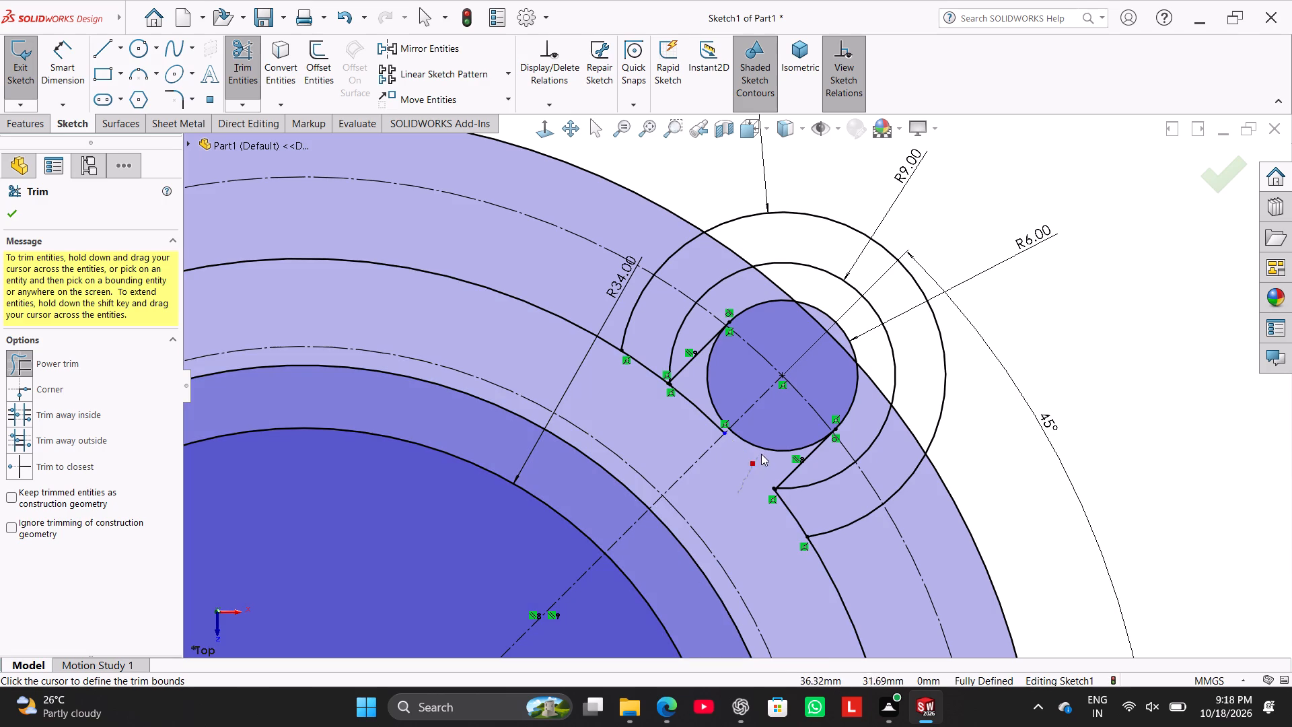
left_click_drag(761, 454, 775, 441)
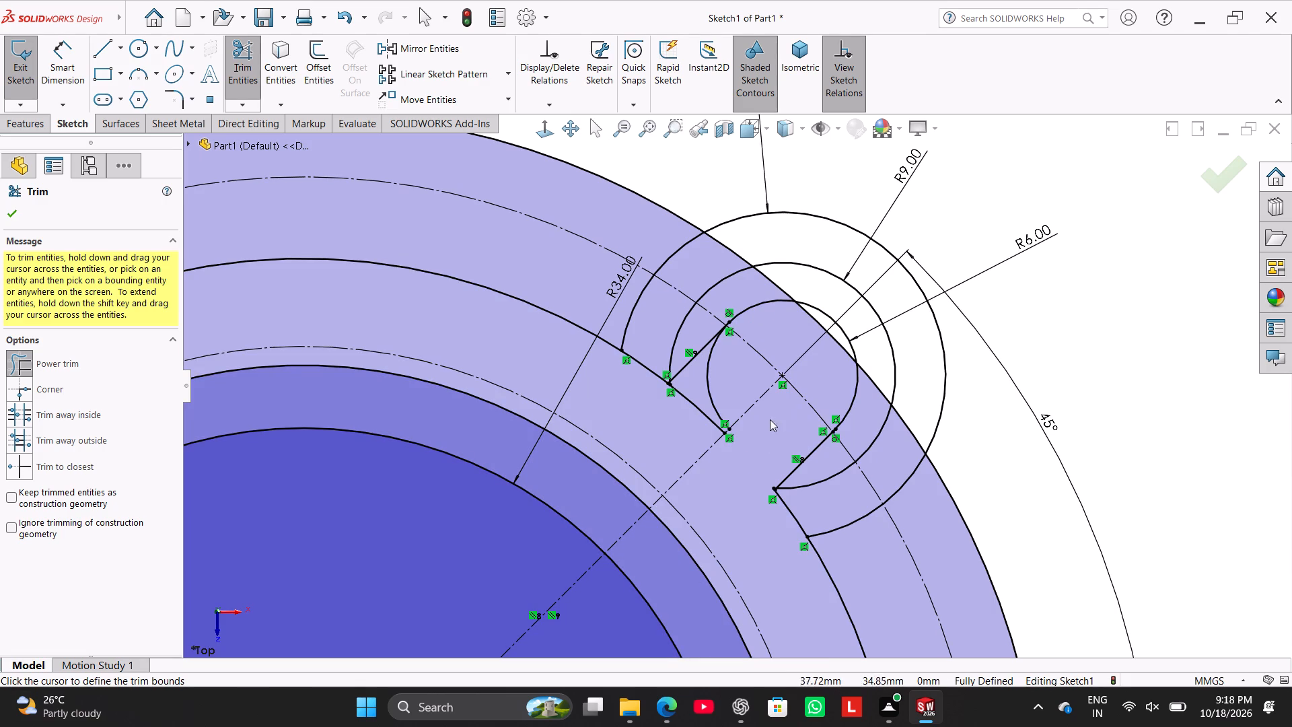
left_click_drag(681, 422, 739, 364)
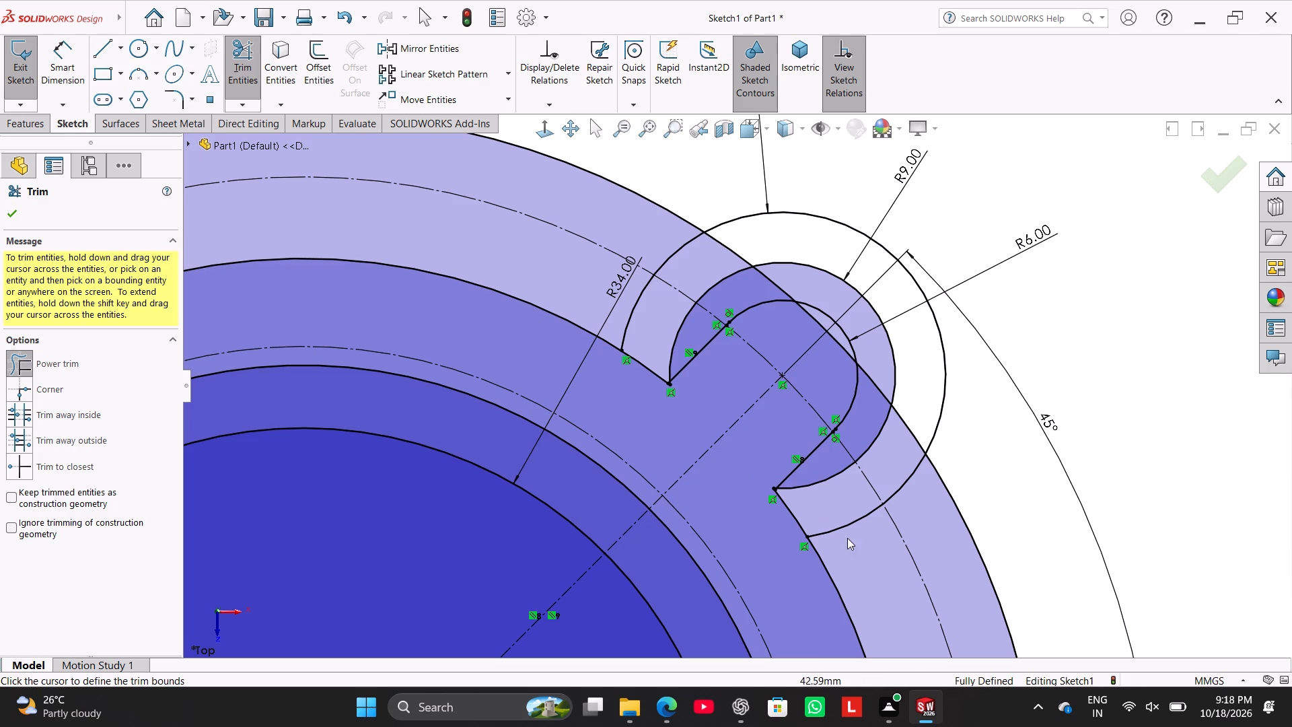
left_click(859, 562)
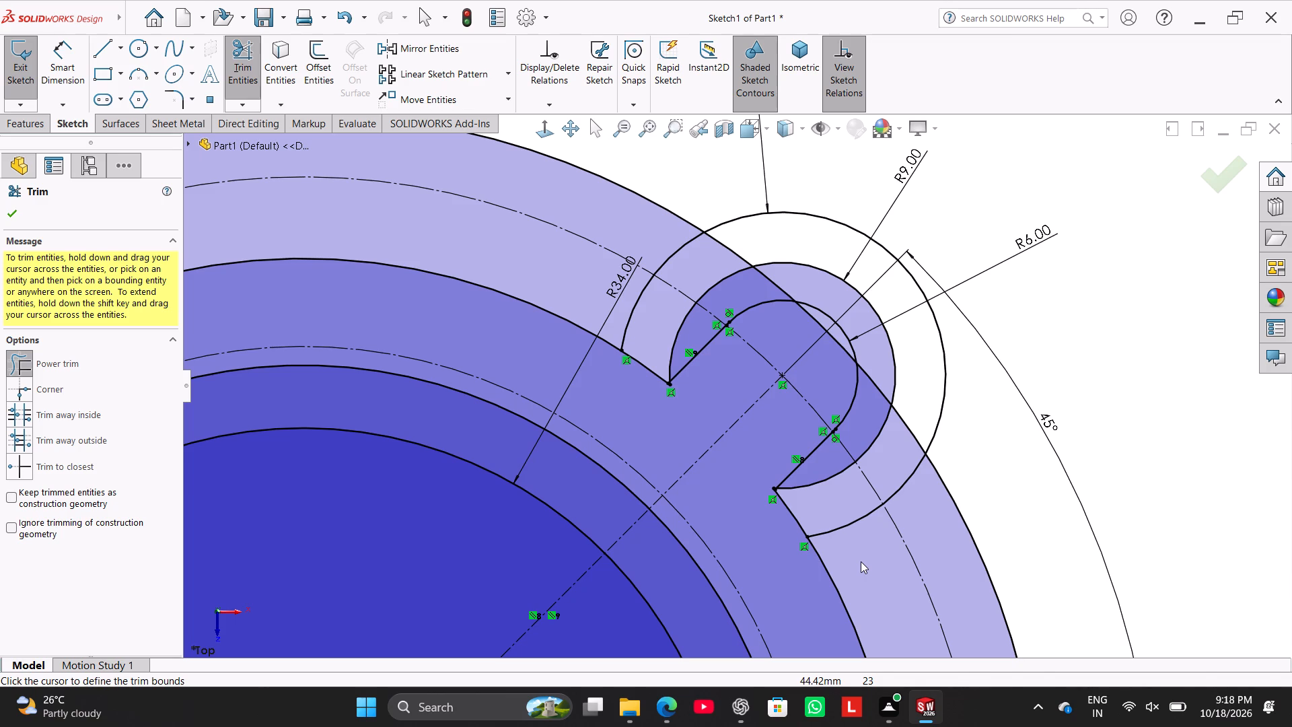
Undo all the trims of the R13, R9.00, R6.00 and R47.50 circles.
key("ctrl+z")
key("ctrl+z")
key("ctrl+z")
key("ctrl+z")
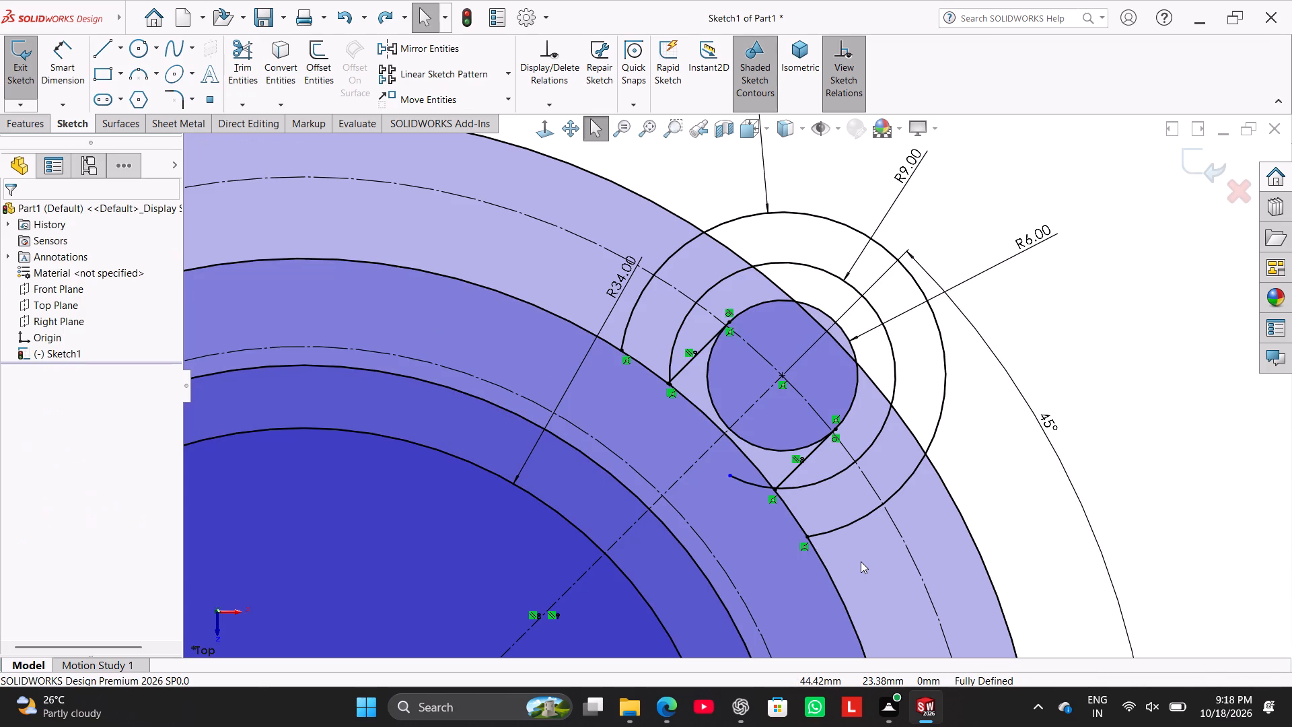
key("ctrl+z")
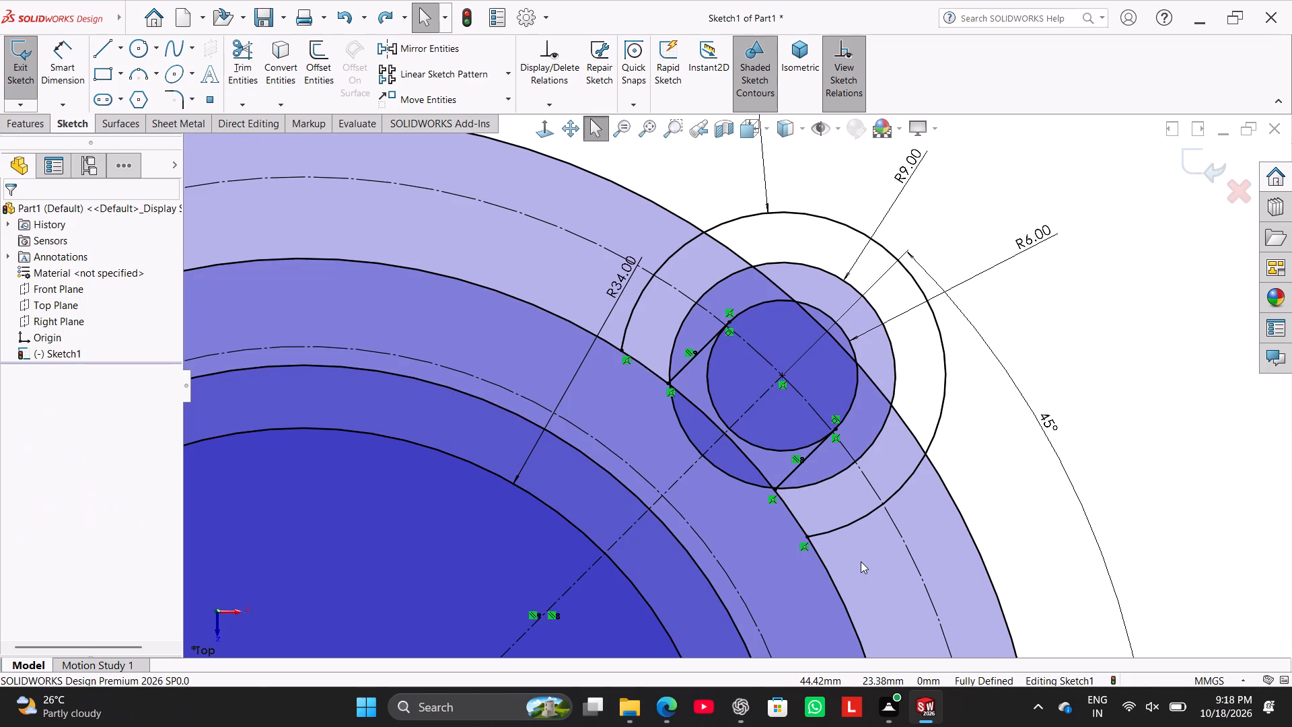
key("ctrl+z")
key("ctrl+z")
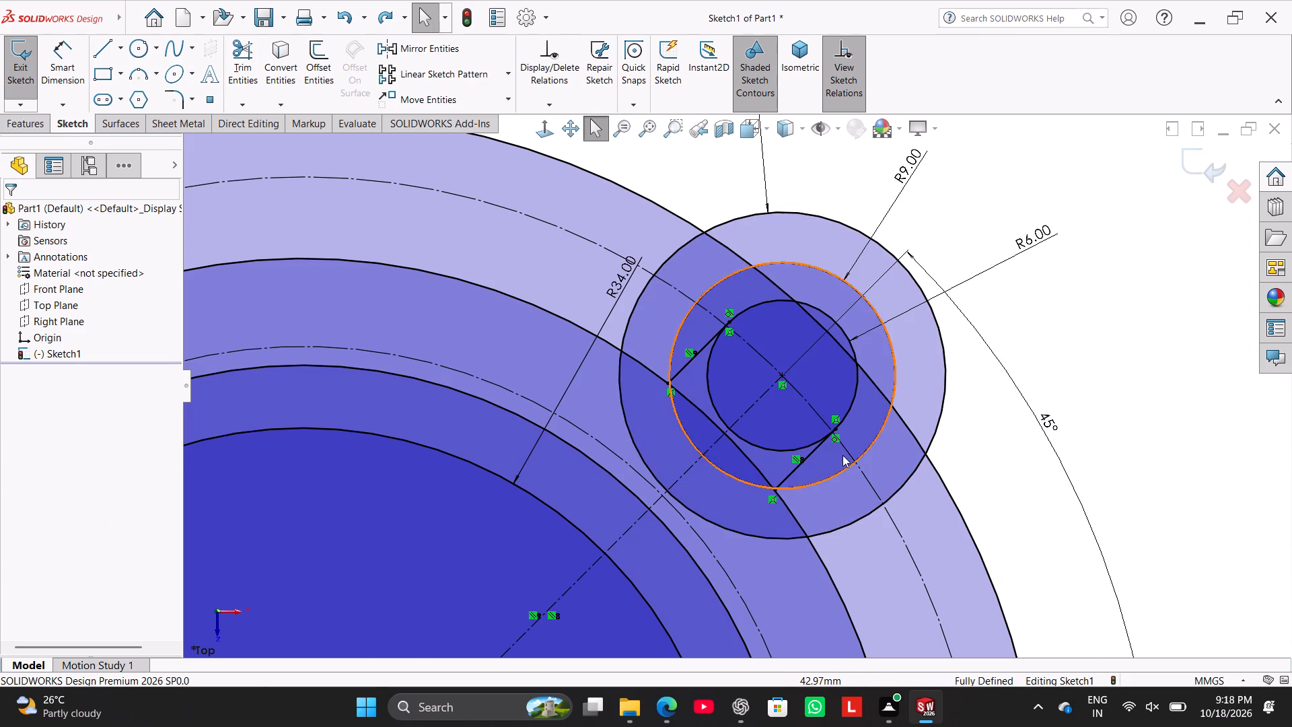
Delete the lower short line's tangent and coincident relations with the R6.00 circle, and move its freed endpoint just outside the R9.00 circle.
scroll(842, 454, "down", 3)
right_click(811, 407)
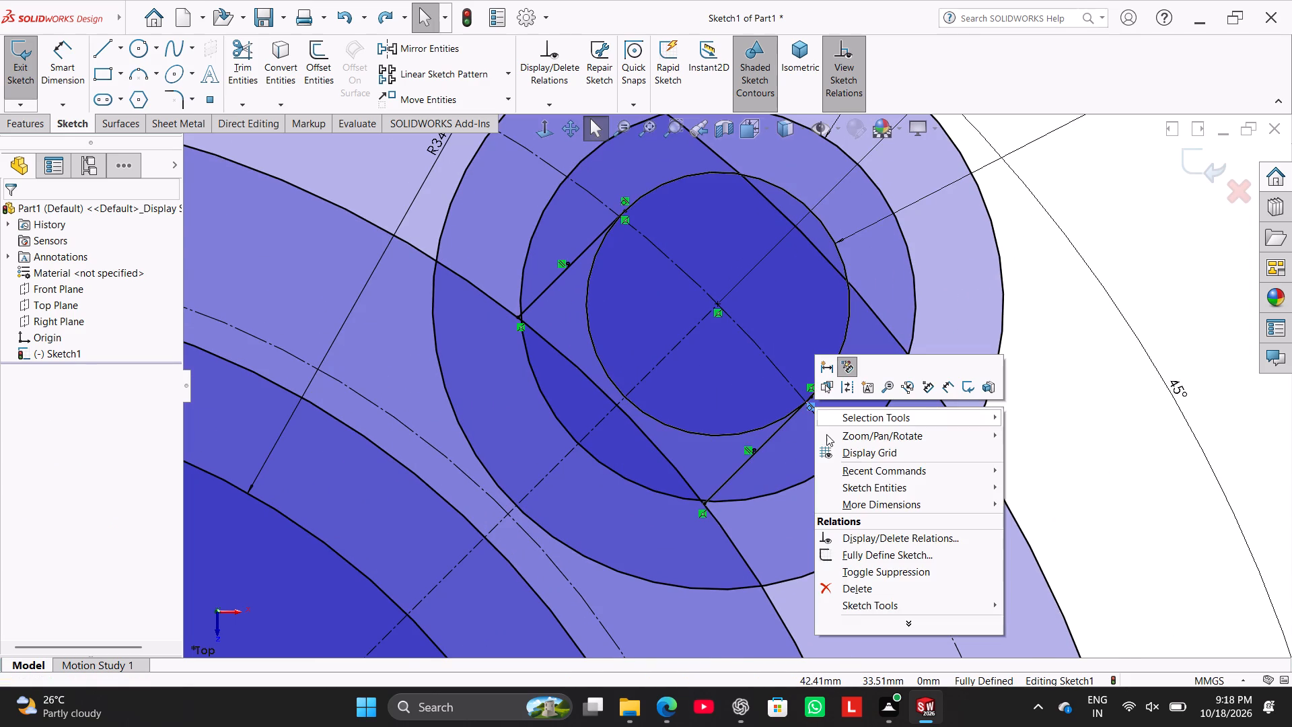
left_click(872, 585)
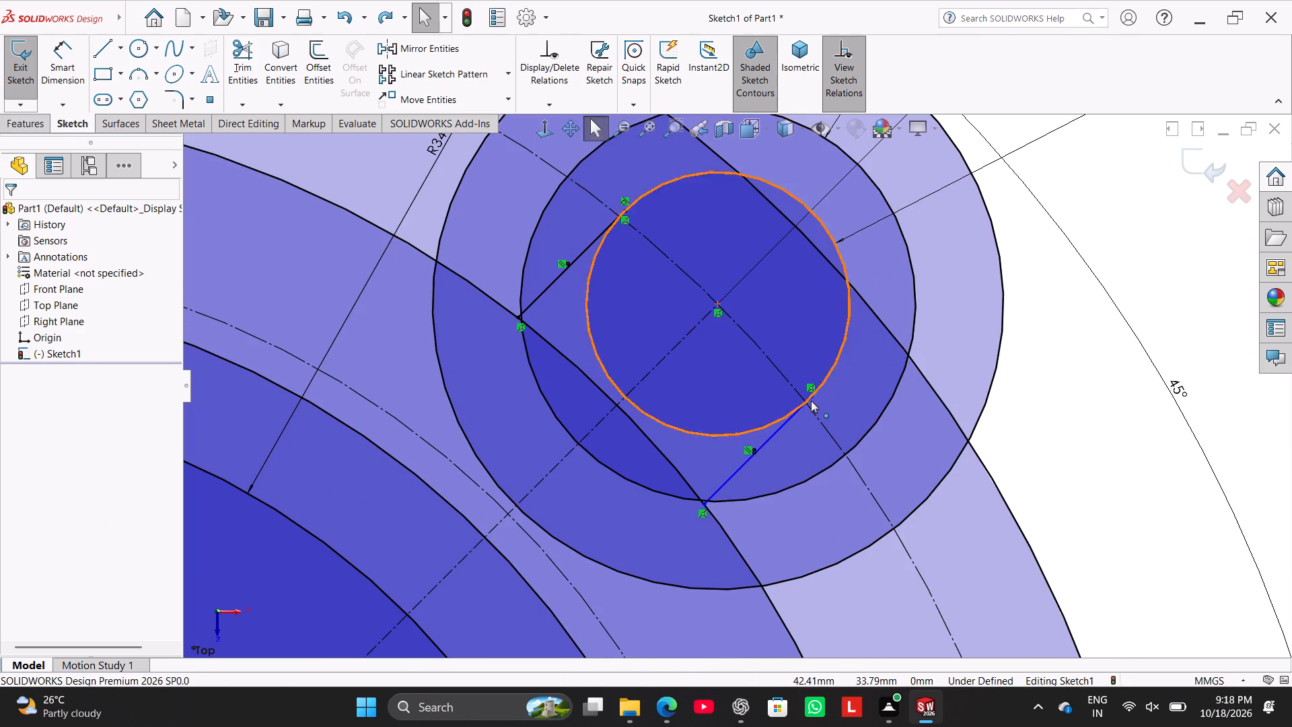
left_click_drag(811, 396, 814, 466)
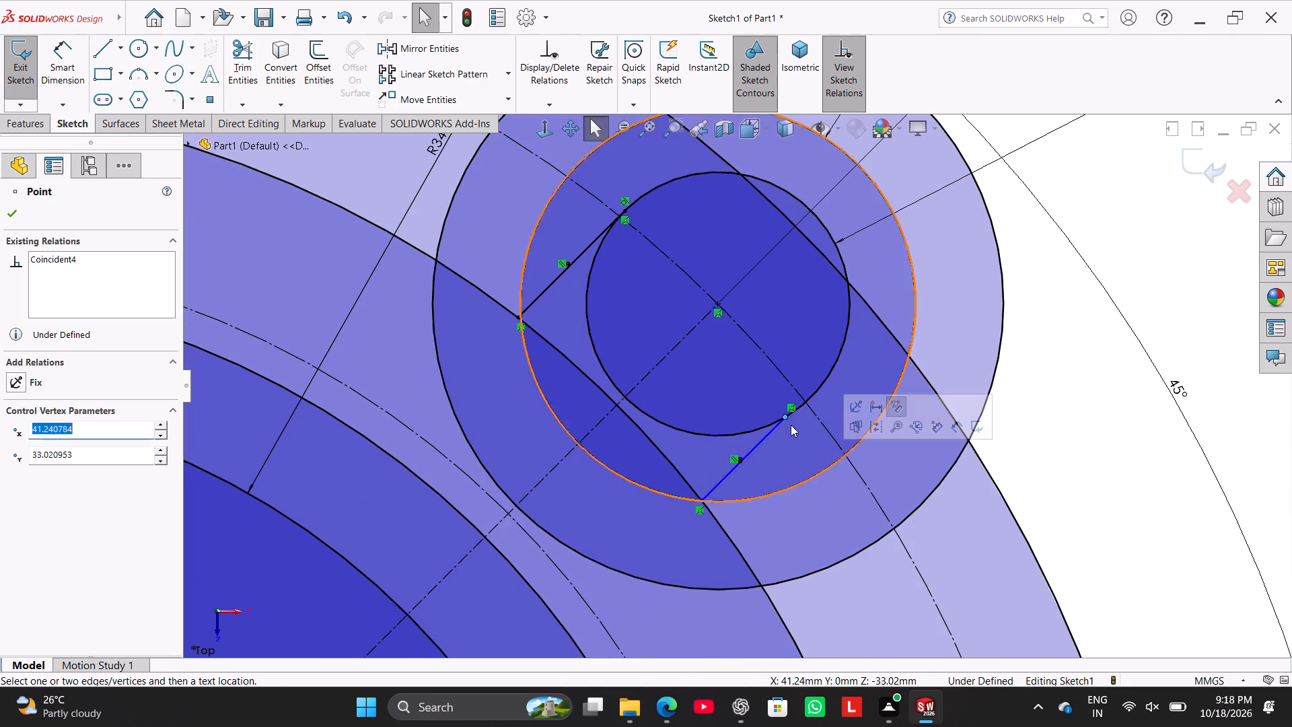
right_click(789, 406)
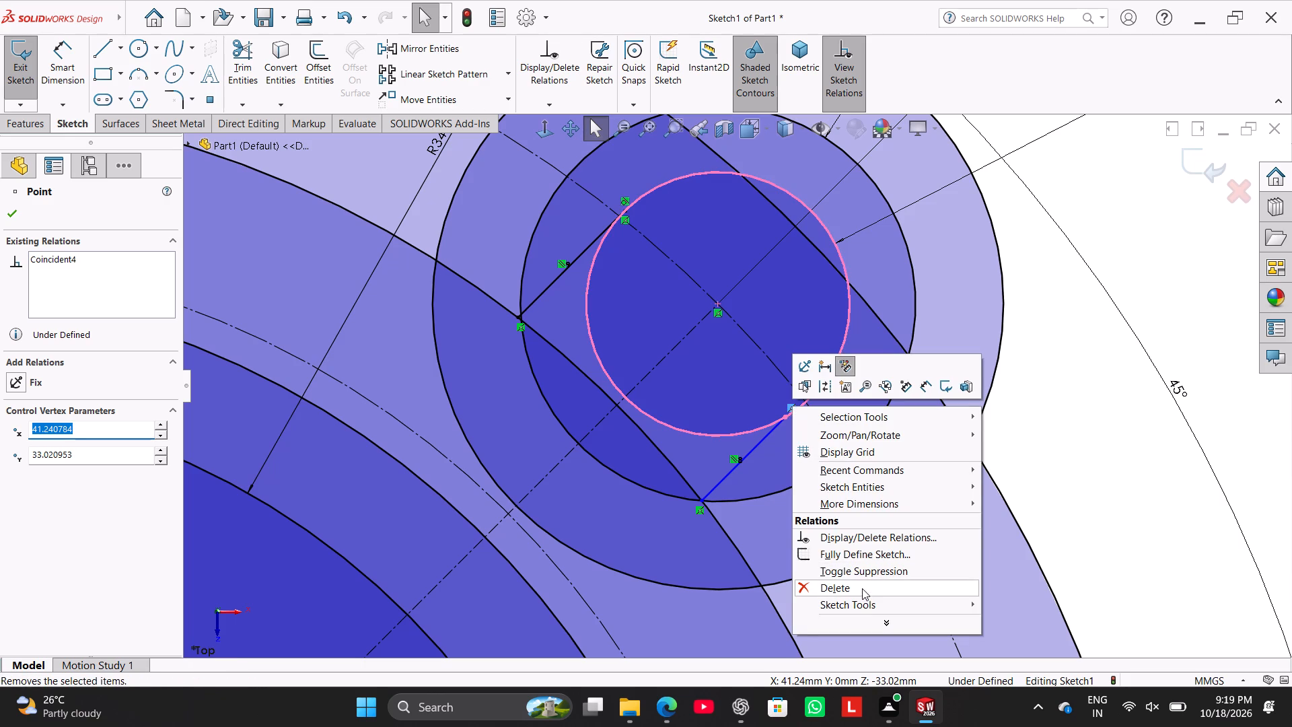
left_click(862, 588)
left_click_drag(783, 417, 814, 463)
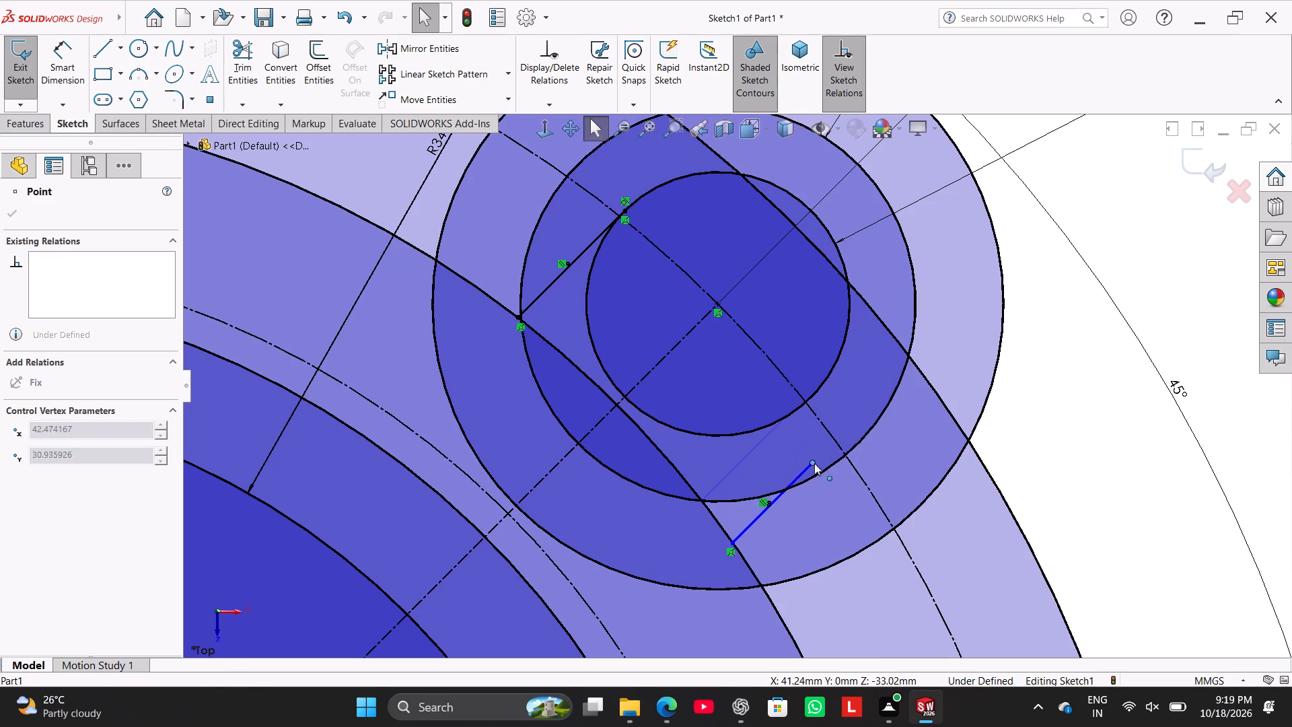
left_click_drag(814, 463, 838, 473)
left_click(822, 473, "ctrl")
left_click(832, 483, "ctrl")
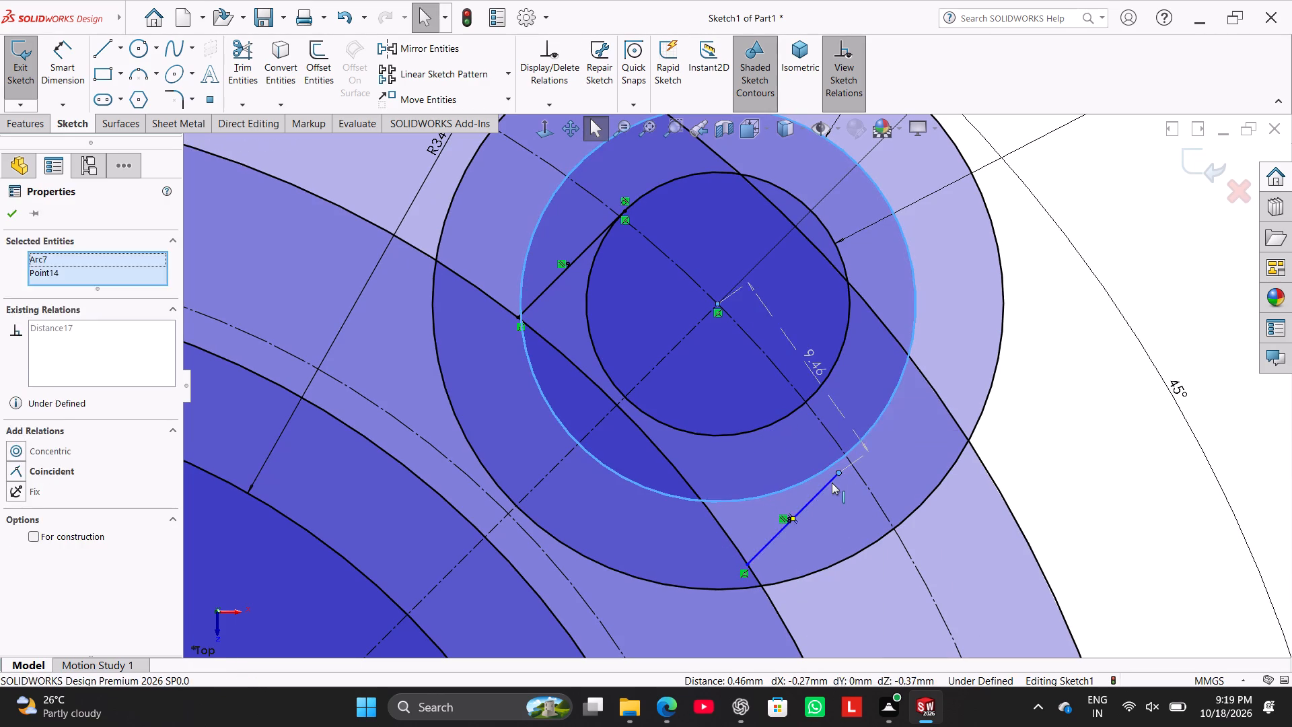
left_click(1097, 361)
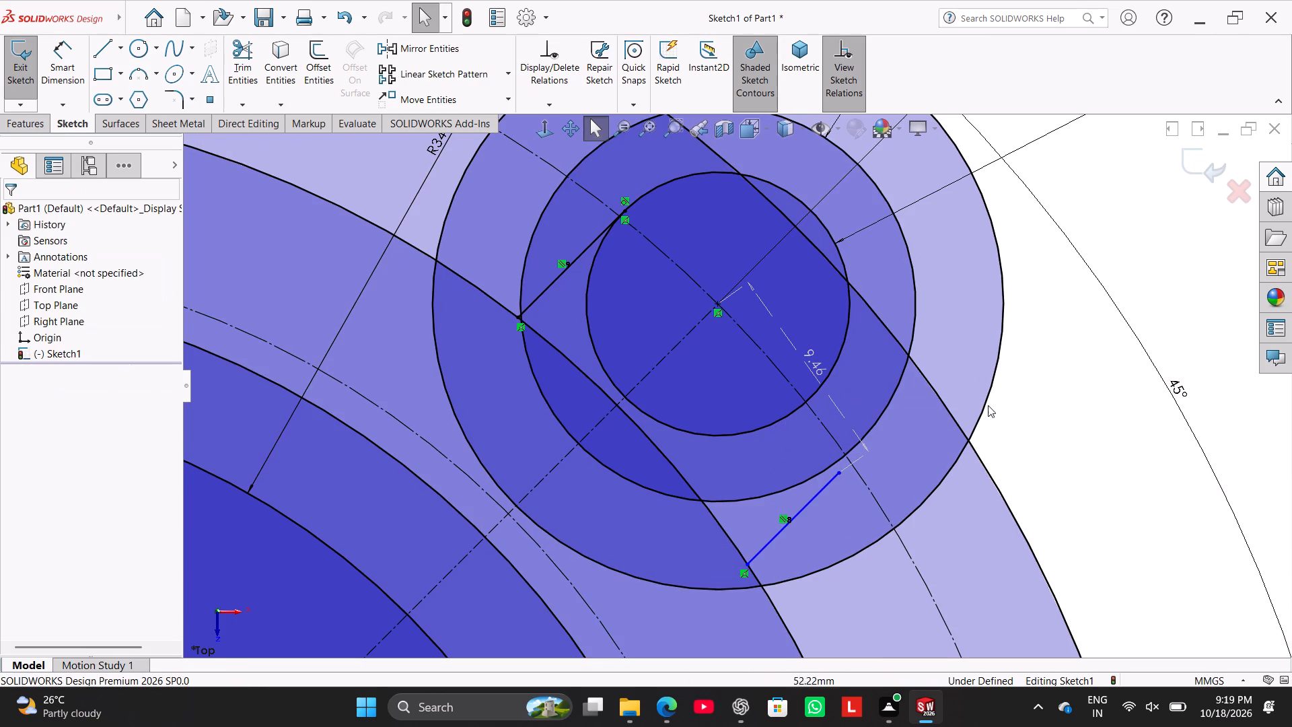
Apply a tangent relation between the lower short line and the R9.00 circle.
left_click(822, 489, "ctrl")
left_click(814, 477, "ctrl")
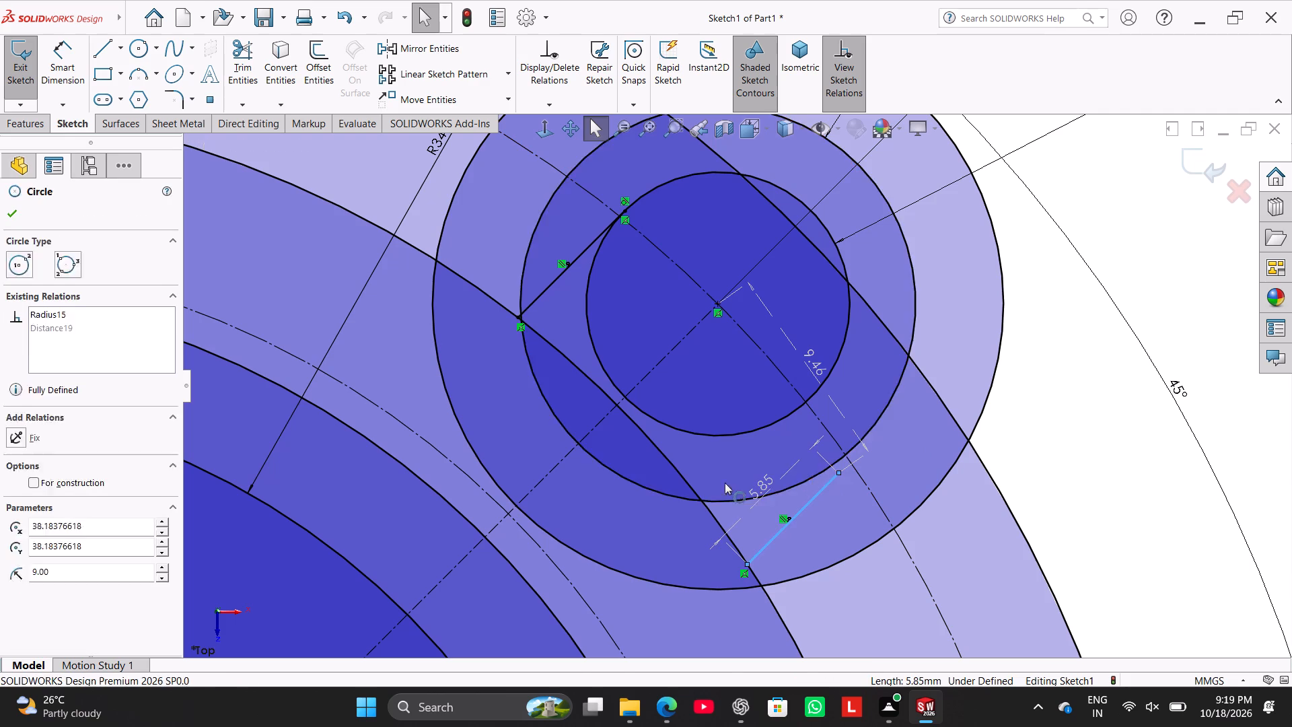
left_click(56, 450)
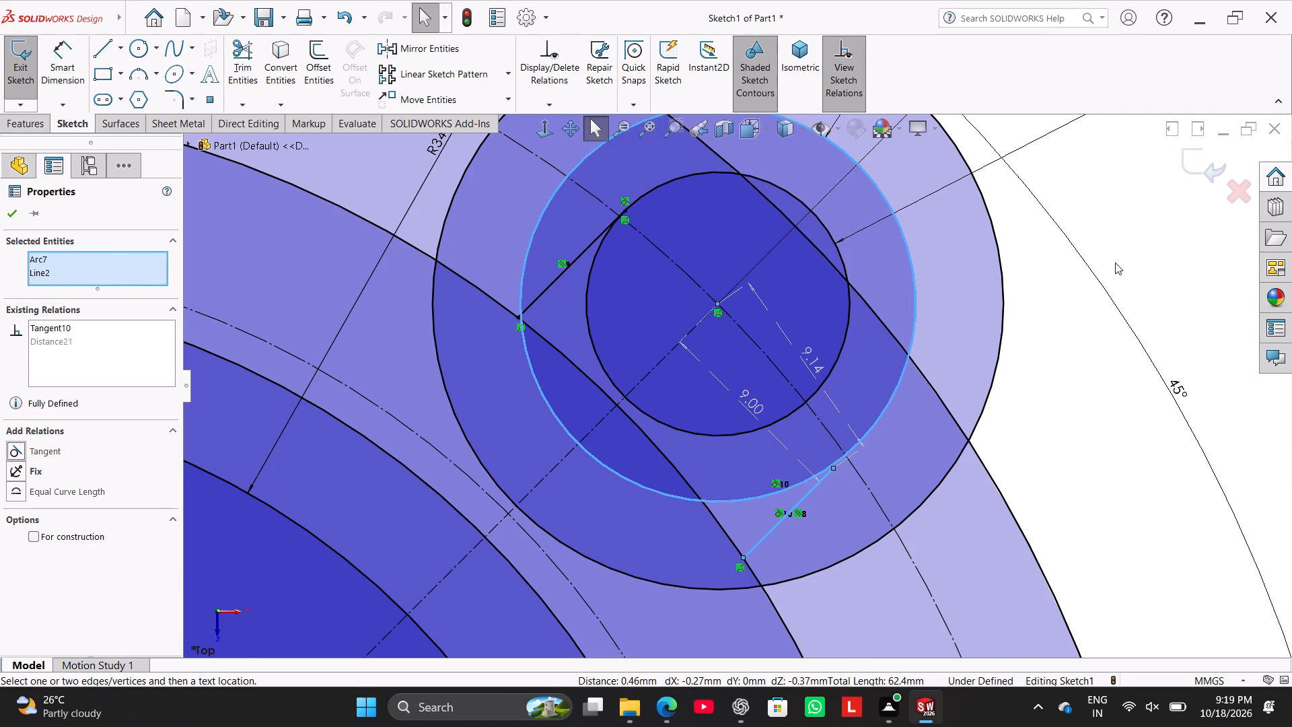
left_click(1133, 241)
Stretch the lower short line's free end past the R9.00 circle's tangent point to about X 46.8, Y 34.0.
scroll(864, 409, "down", 3)
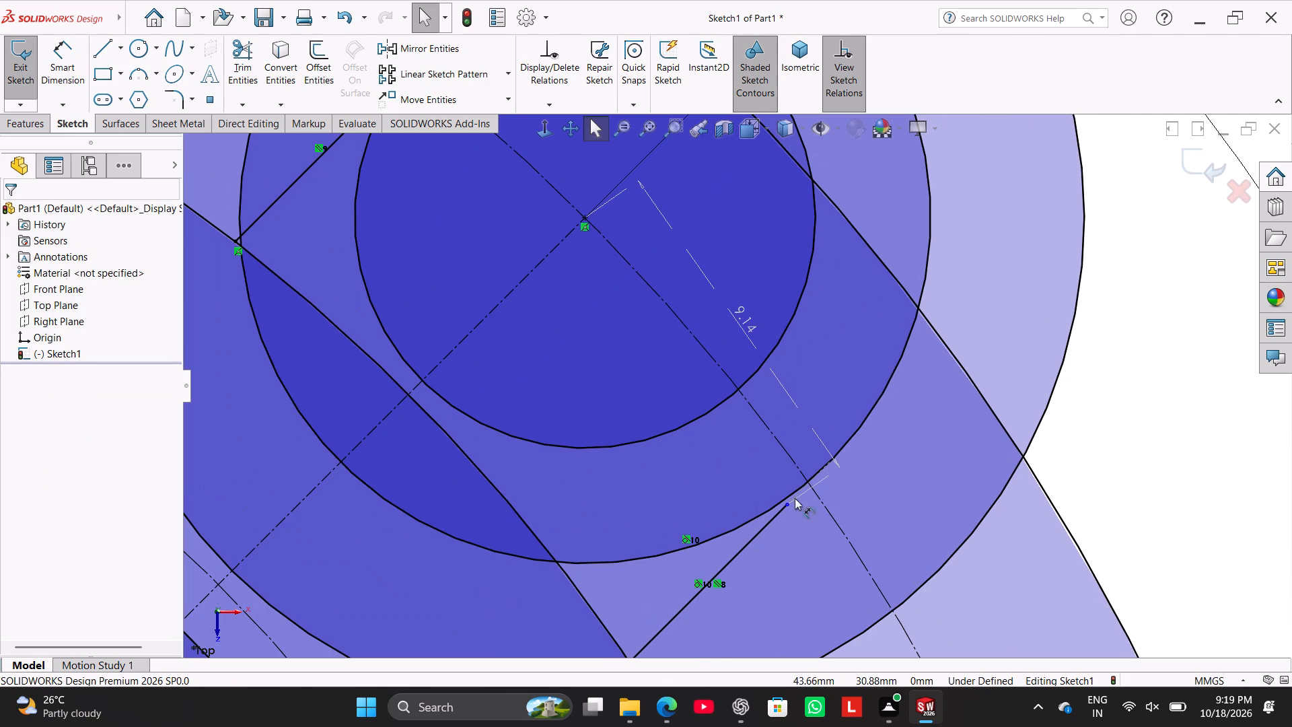
left_click_drag(788, 504, 936, 400)
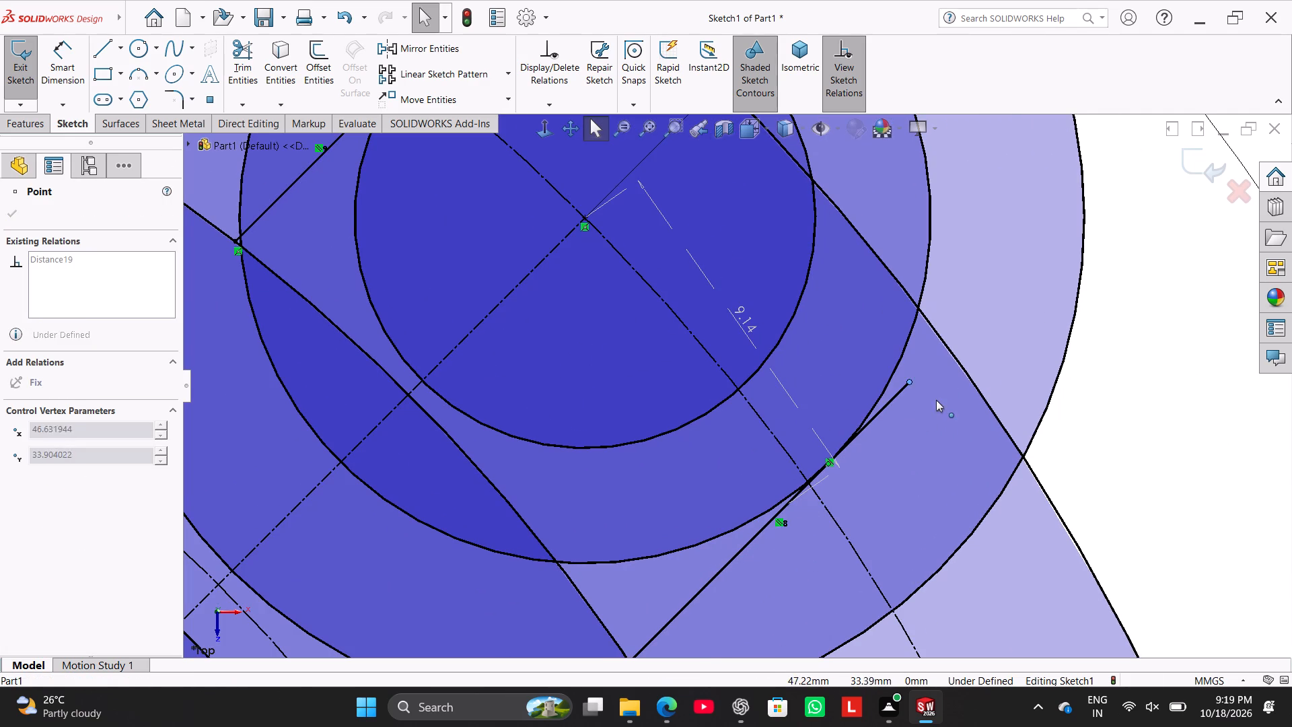
left_click_drag(936, 400, 937, 399)
scroll(853, 386, "up", 2)
scroll(529, 232, "up", 2)
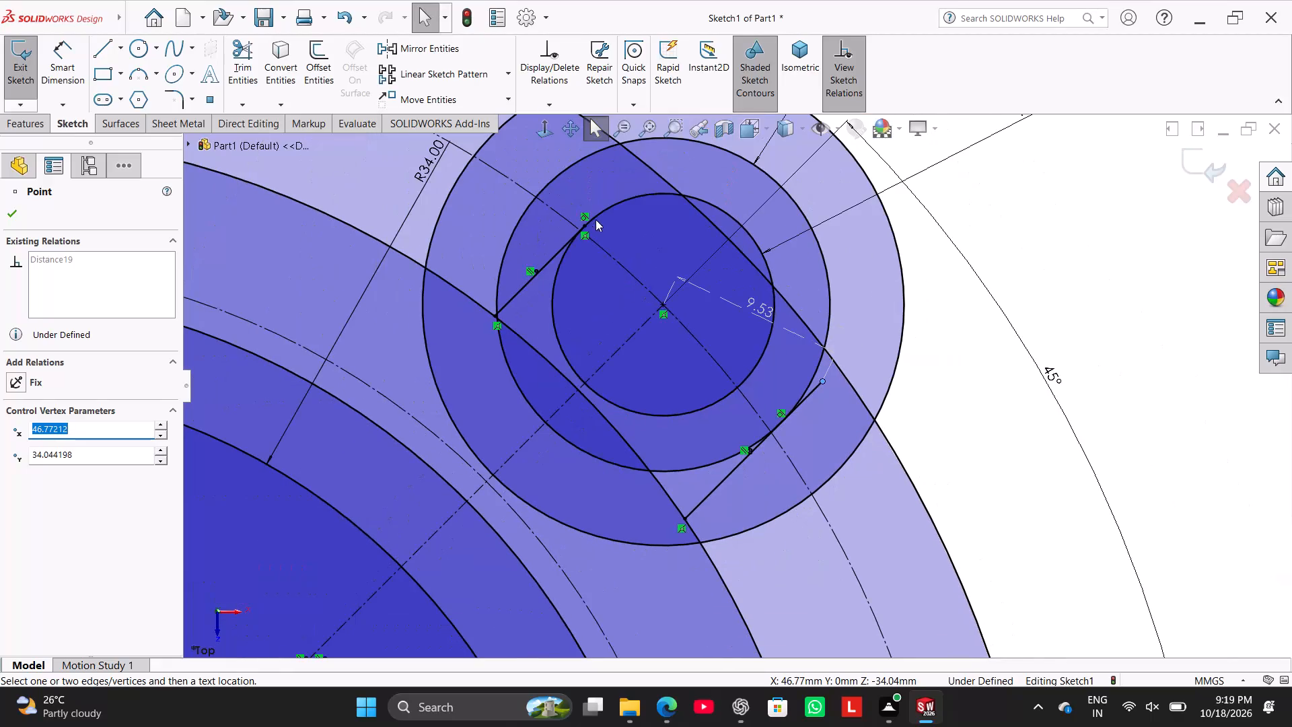
Delete the upper short line's tangent and coincident relations with the R6.00 circle, and move its freed endpoint just outside the R9.00 circle.
right_click(581, 214, "ctrl")
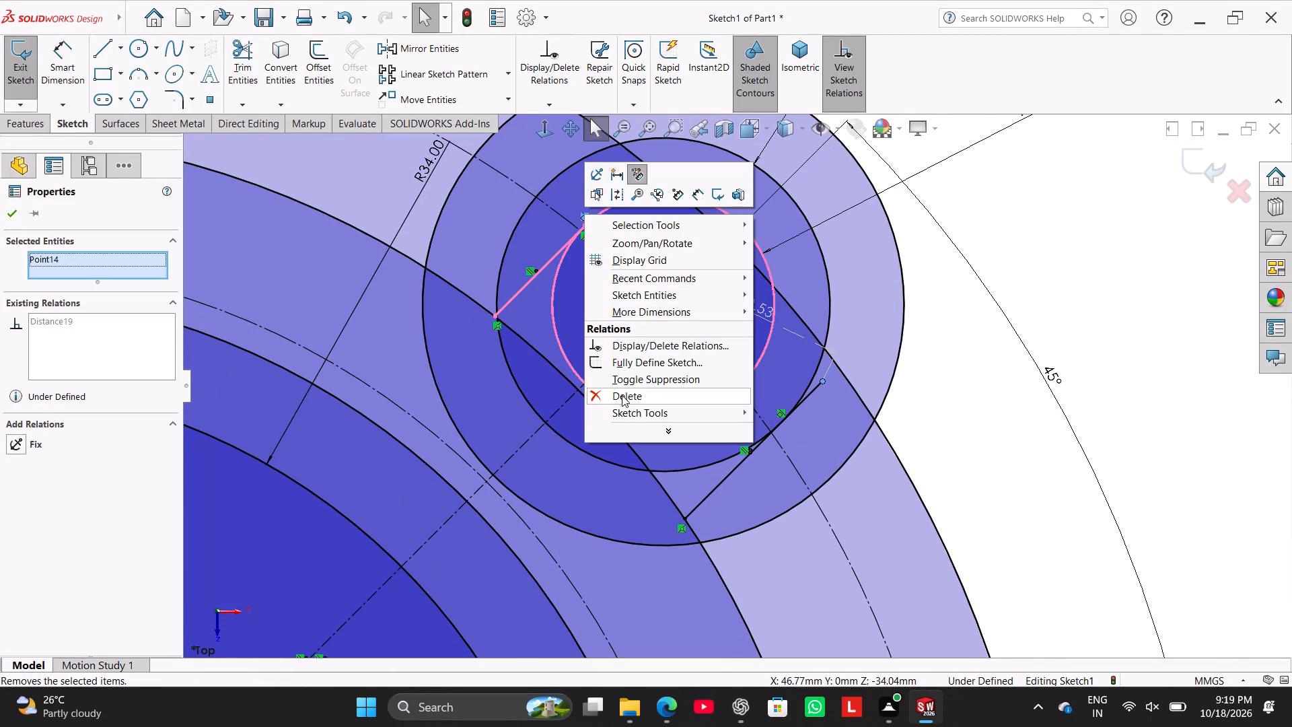
left_click(622, 395, "ctrl")
left_click(574, 353, "ctrl")
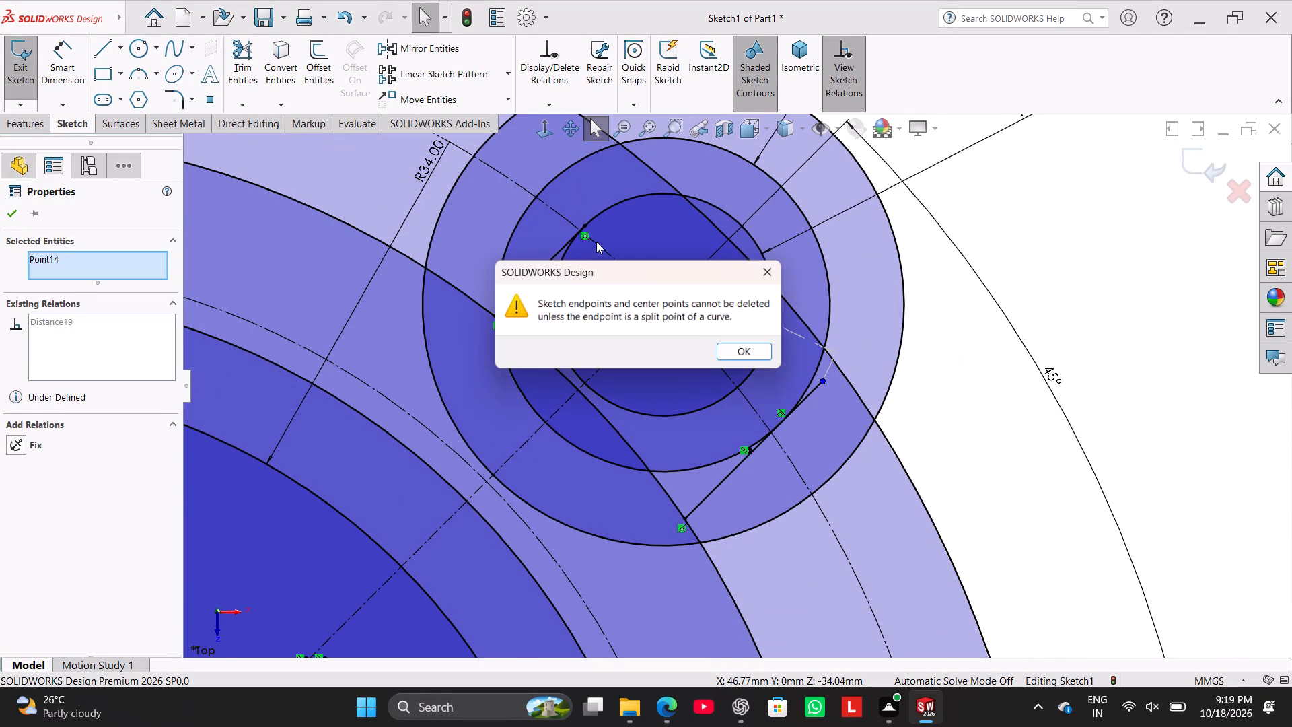
left_click(746, 351, "ctrl")
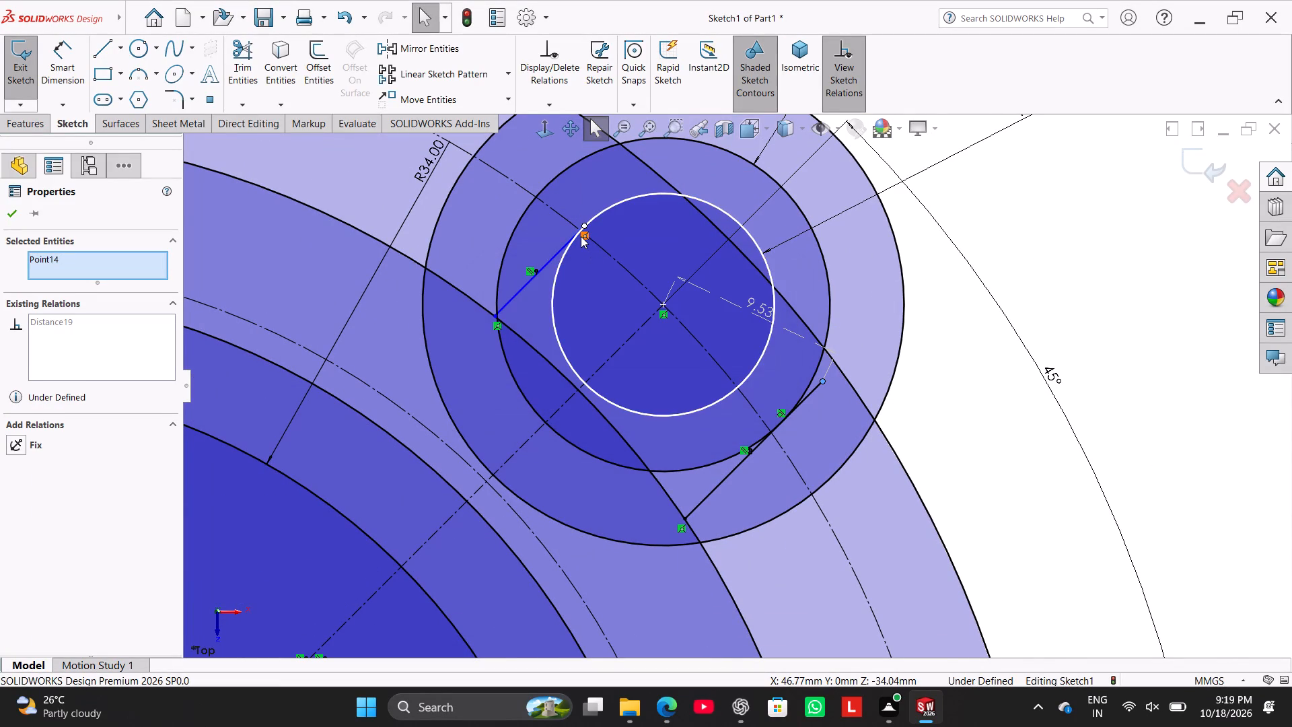
right_click(582, 236, "ctrl")
left_click(662, 419, "ctrl")
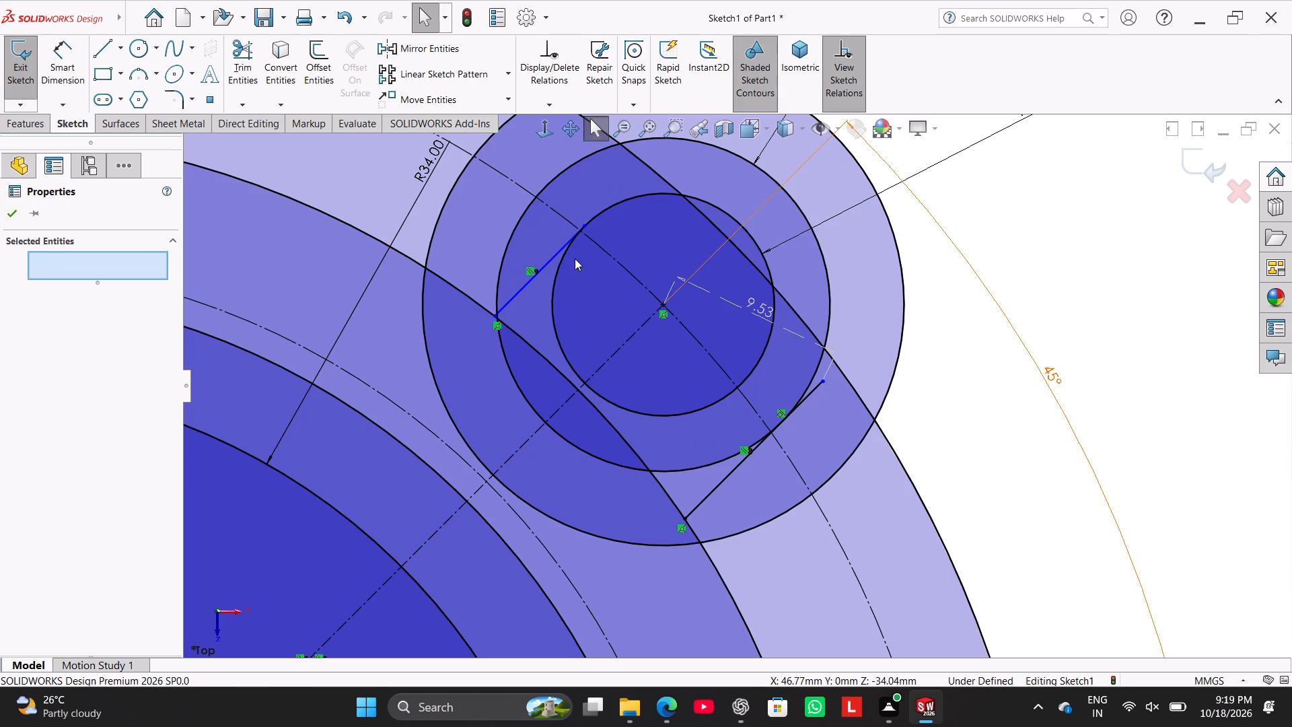
left_click_drag(583, 226, 536, 201)
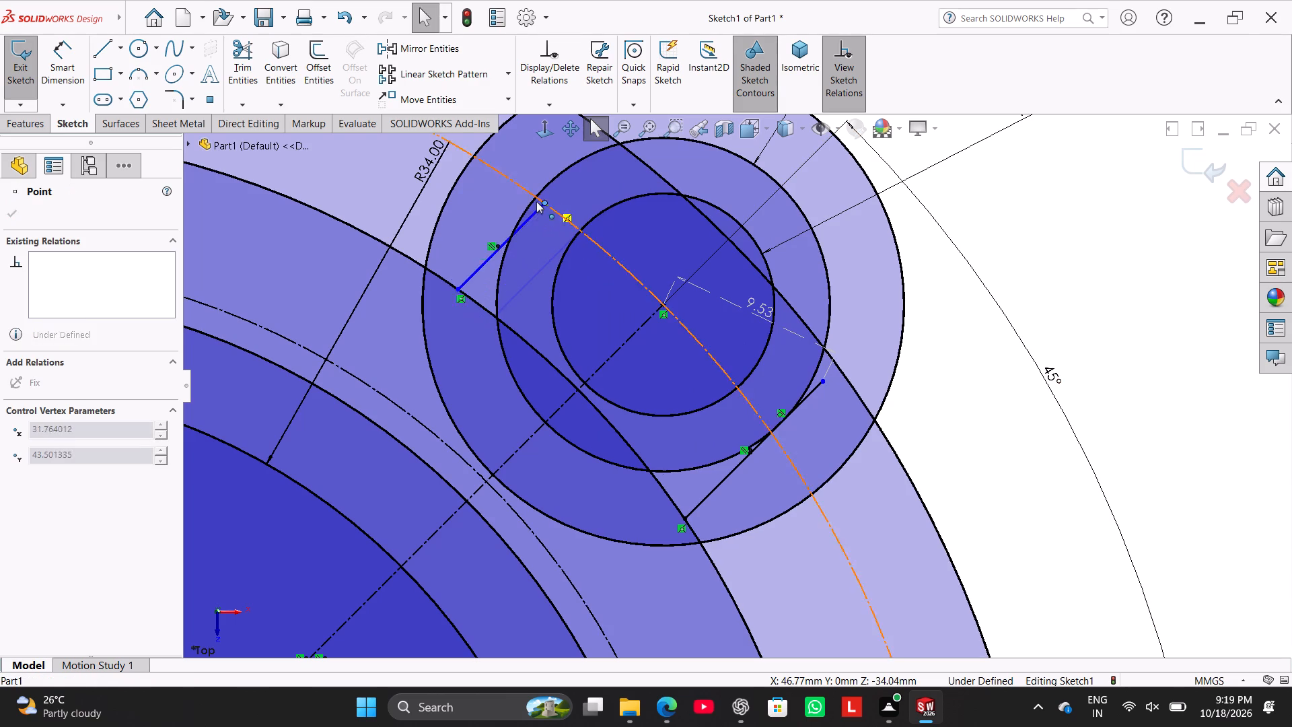
left_click_drag(536, 201, 527, 199)
Apply a tangent relation between the upper short line and the R9.00 circle.
left_click(513, 209, "ctrl")
left_click(519, 213, "ctrl")
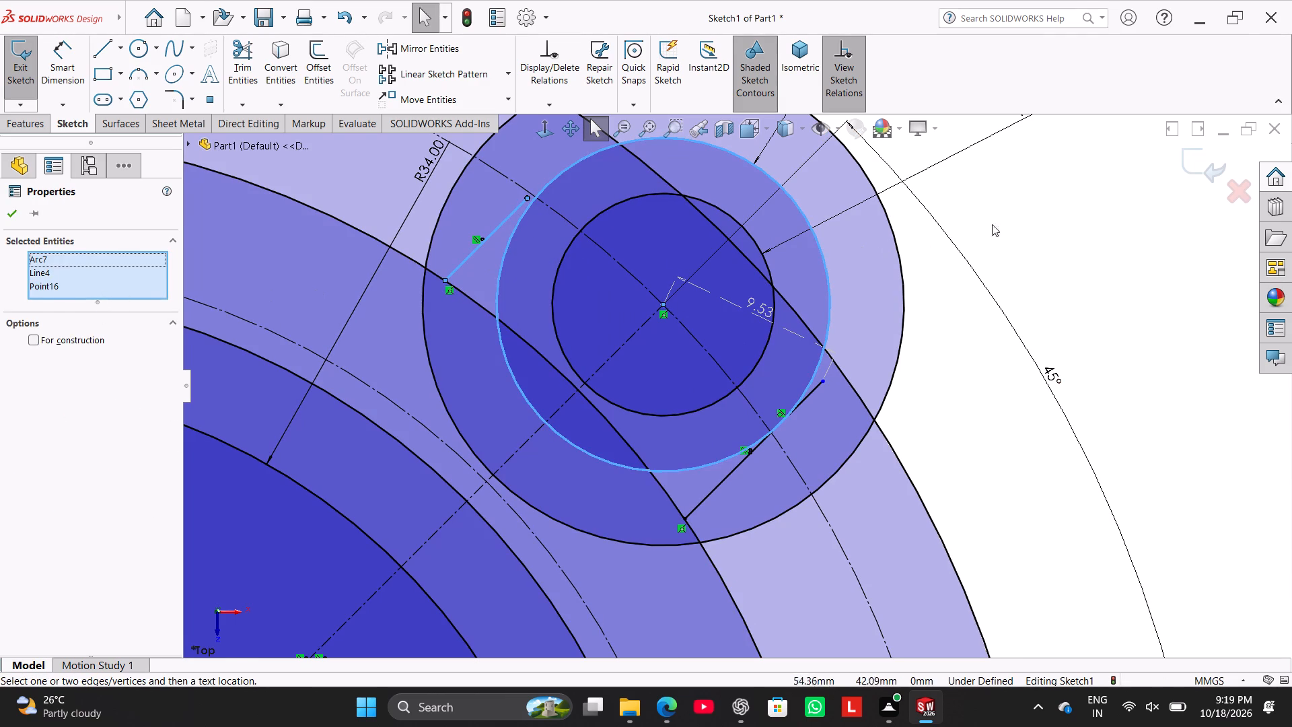
left_click(1040, 205)
left_click(509, 242, "ctrl")
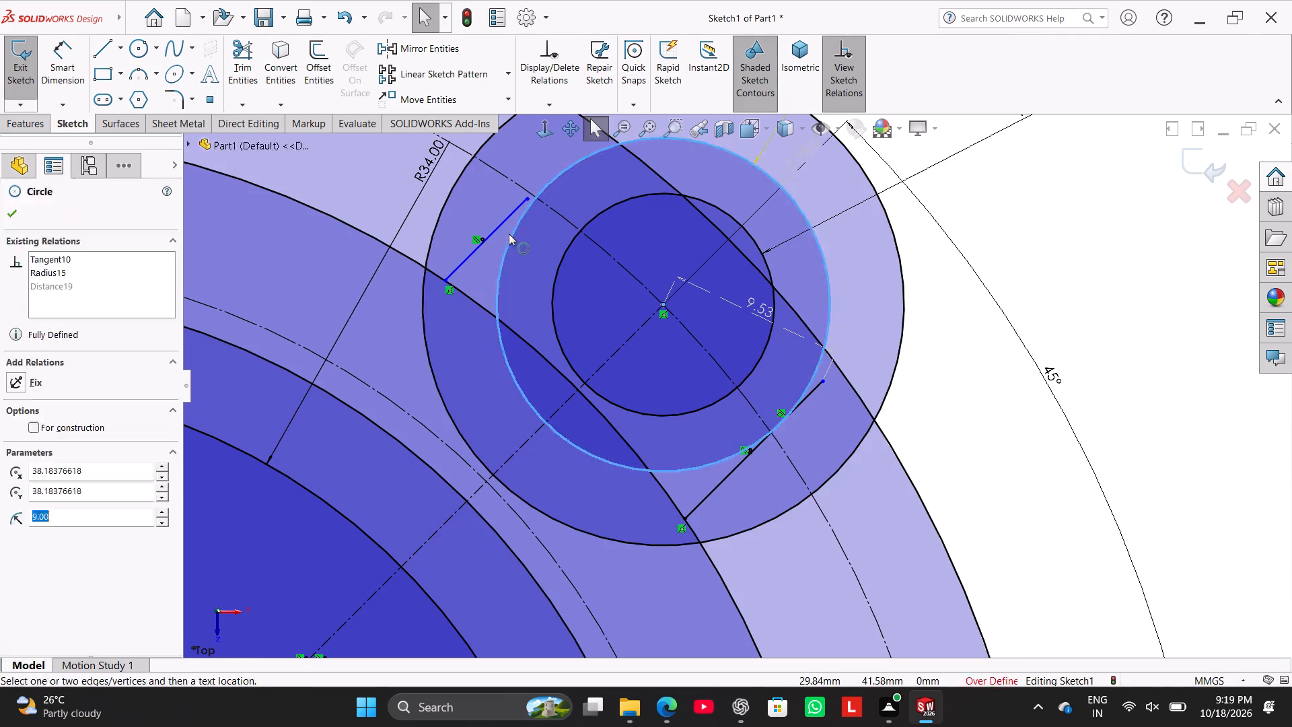
left_click(507, 219, "ctrl")
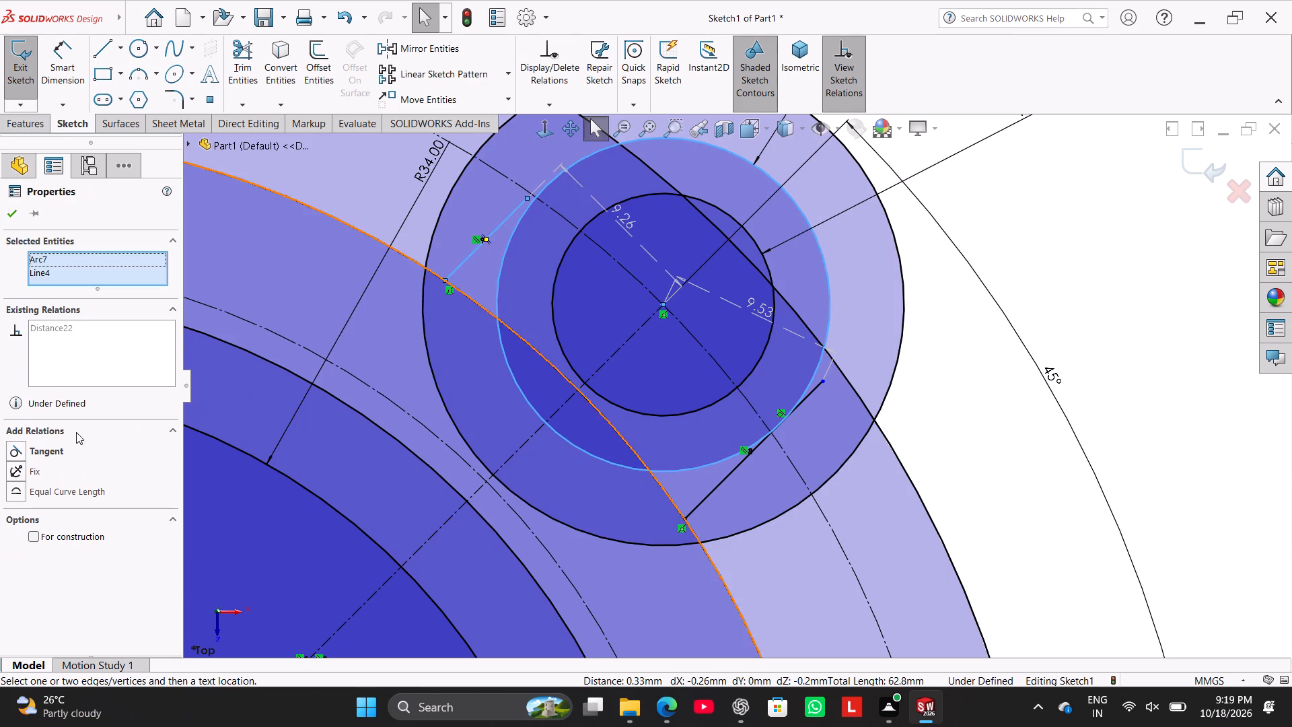
left_click(51, 444)
left_click(1059, 176)
Stretch the upper short line's free end onto the R9.00 circle at about X 31.8, Y 44.5.
scroll(629, 205, "down", 1)
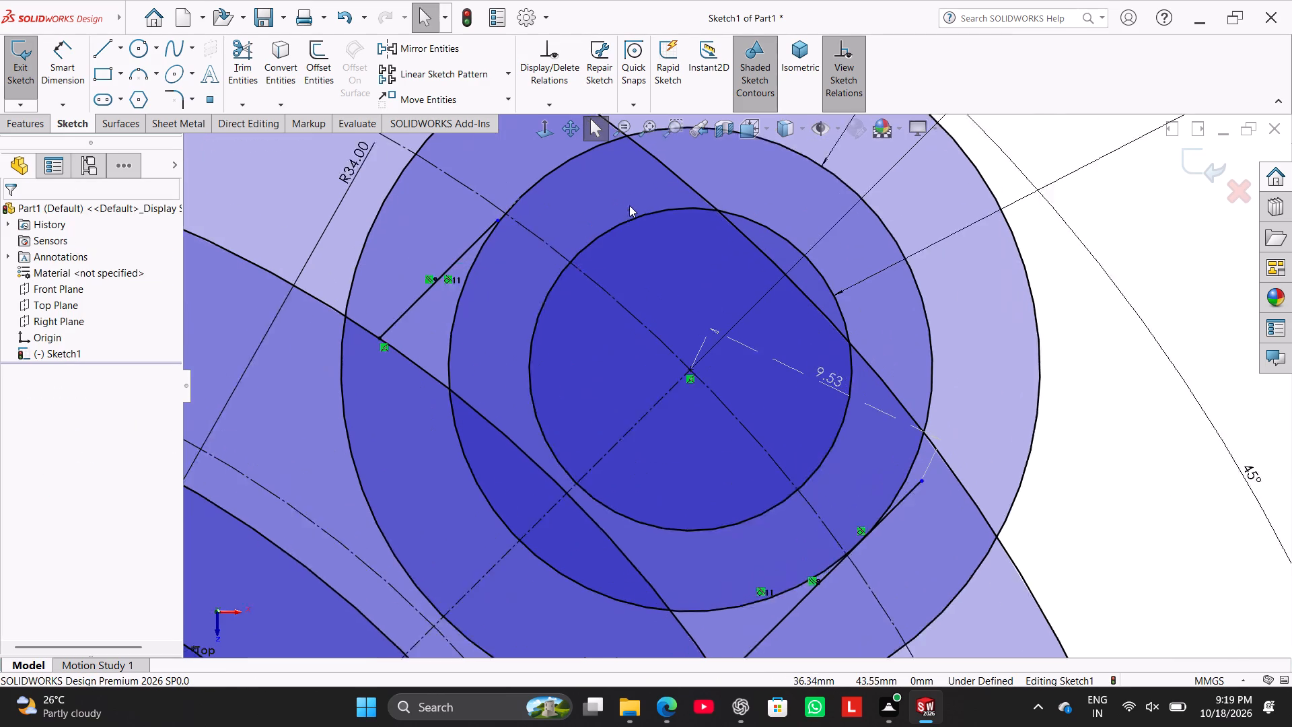
scroll(629, 205, "down", 2)
left_click_drag(475, 231, 522, 203)
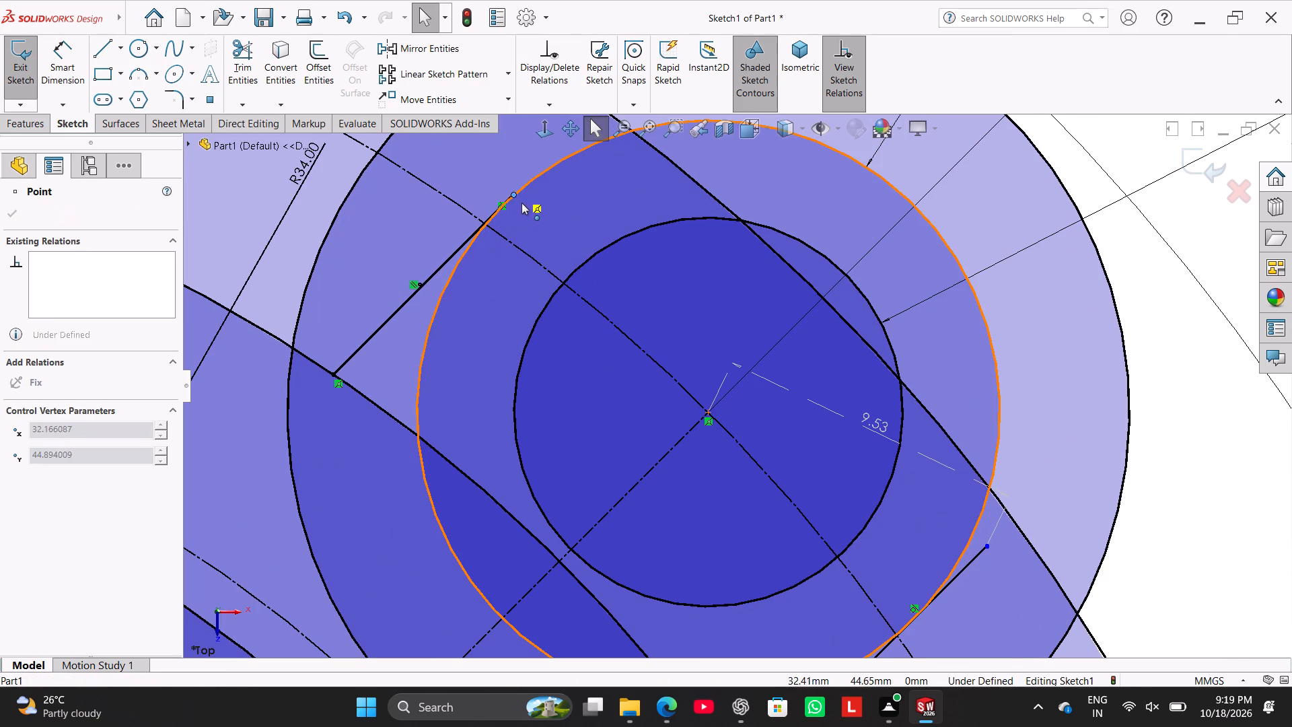
left_click_drag(522, 203, 523, 203)
scroll(717, 308, "up", 3)
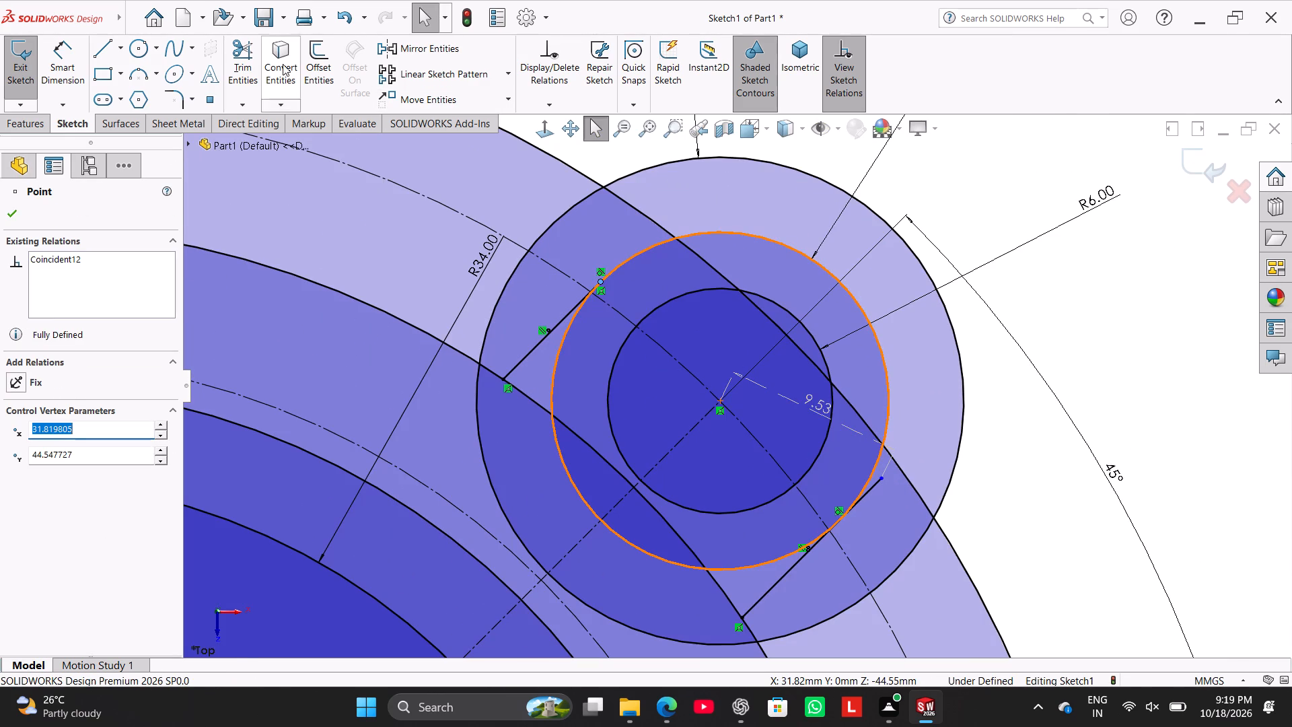
Trim the lower short line's overhang back to the R9.00 circle.
left_click(248, 44)
scroll(649, 310, "down", 4)
scroll(1082, 591, "up", 2)
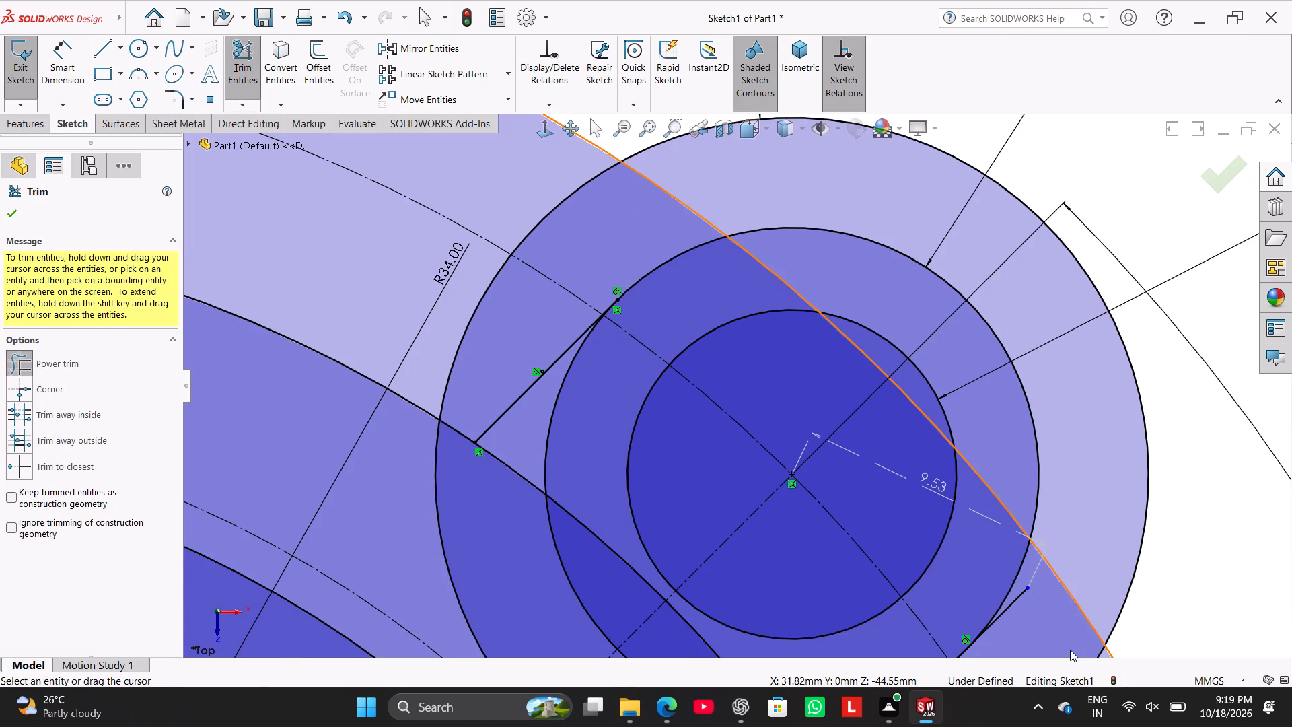
left_click_drag(1067, 650, 1020, 579)
Trim away the part of the R13.00 circle that lies inside the R47.50 circle.
scroll(762, 396, "up", 2)
scroll(570, 302, "down", 2)
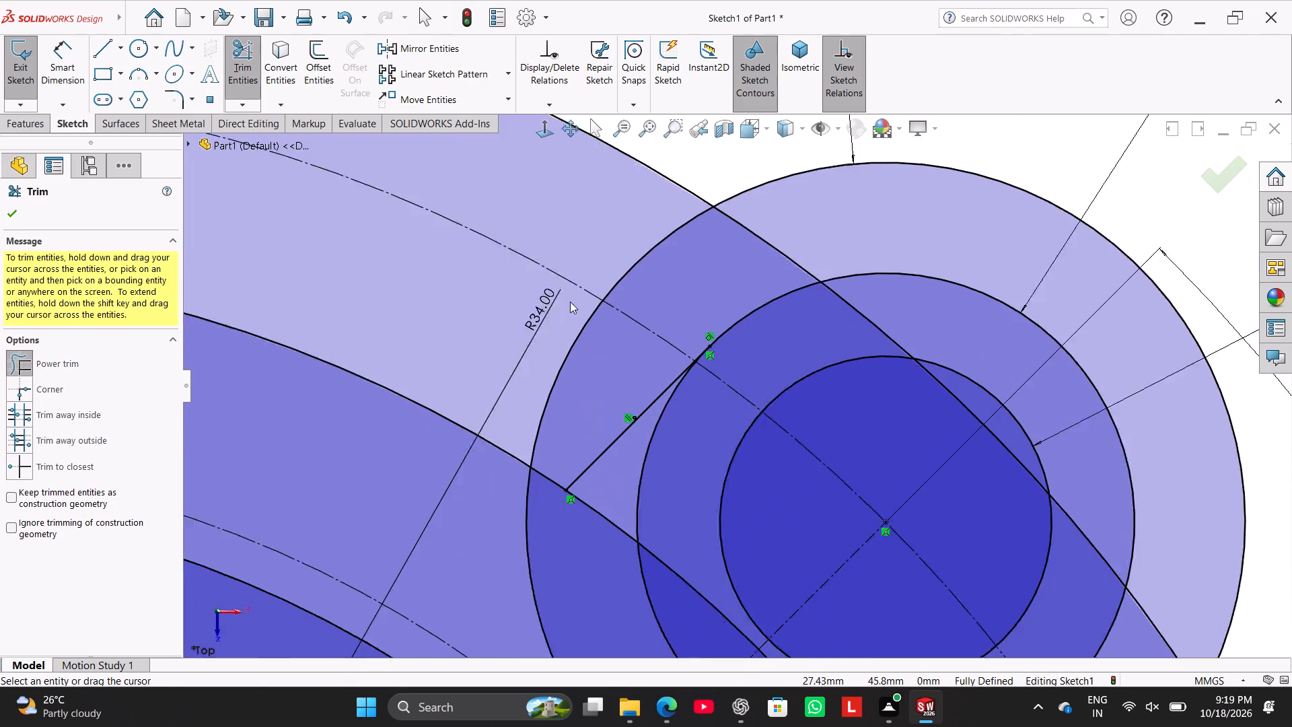
scroll(570, 302, "down", 2)
scroll(753, 314, "down", 4)
scroll(864, 406, "down", 4)
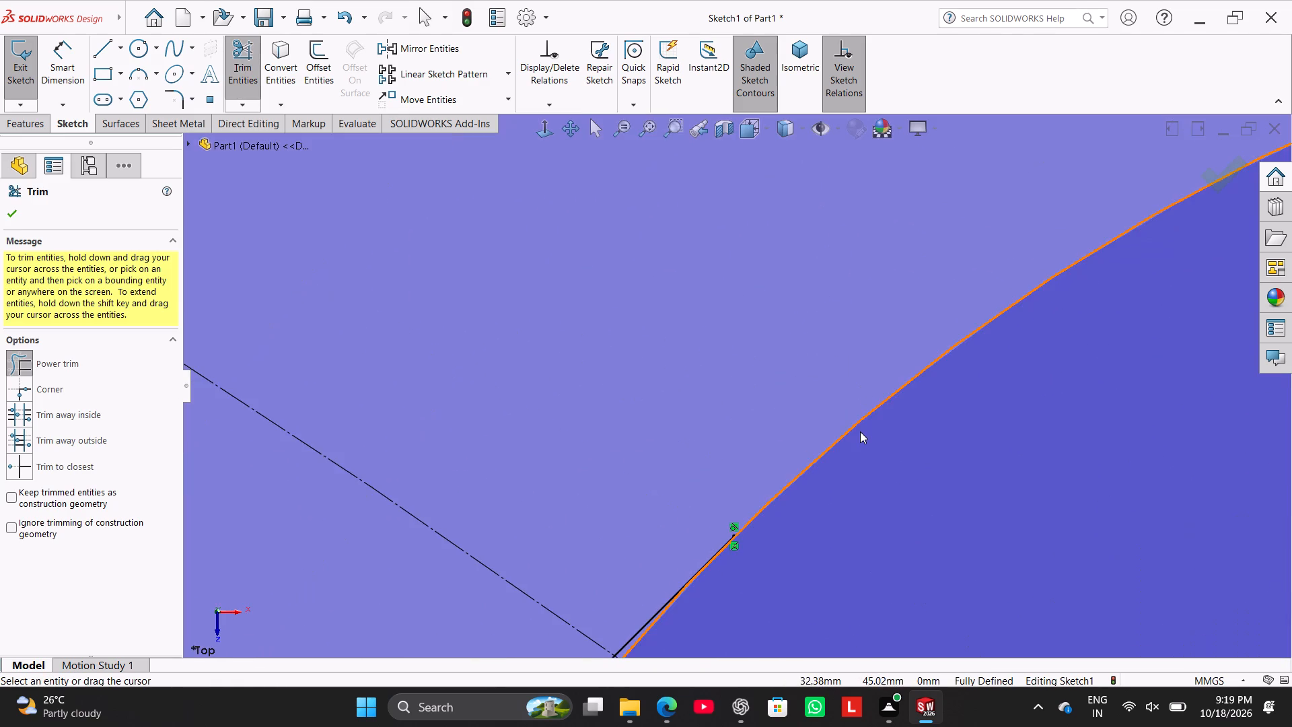
scroll(860, 431, "up", 16)
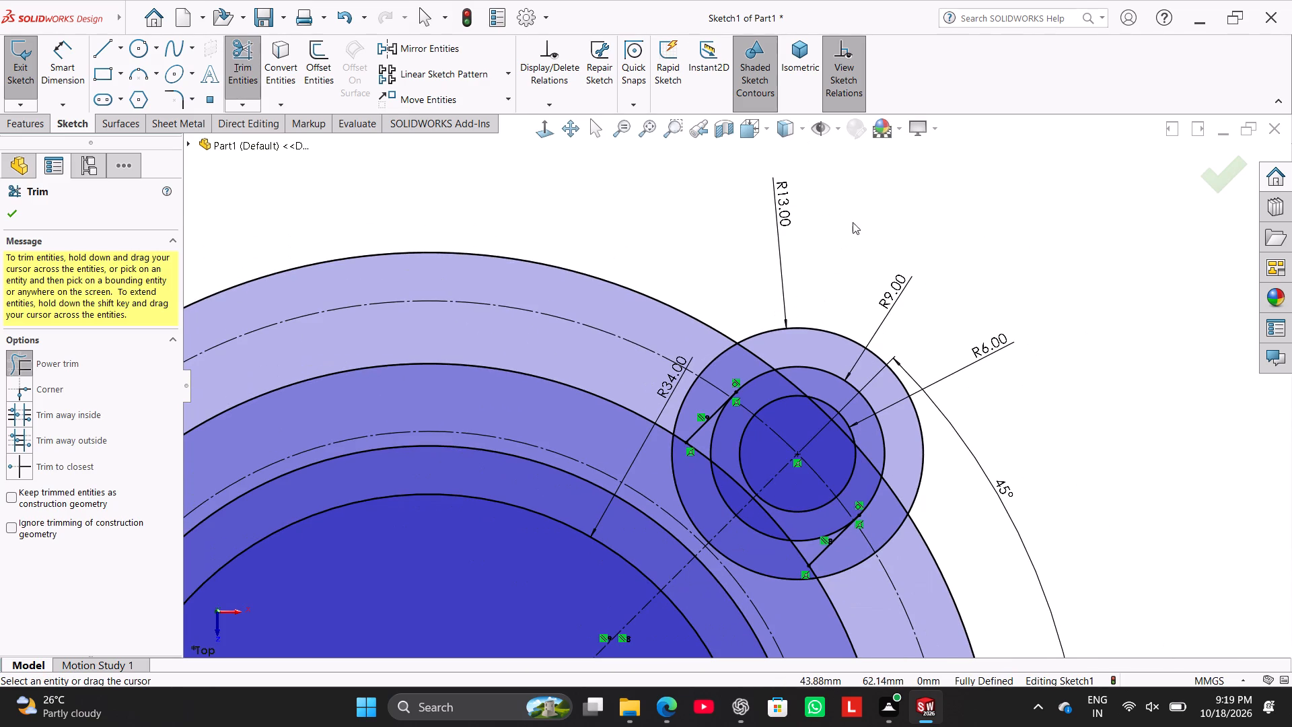
scroll(688, 493, "down", 3)
left_click_drag(867, 662, 849, 609)
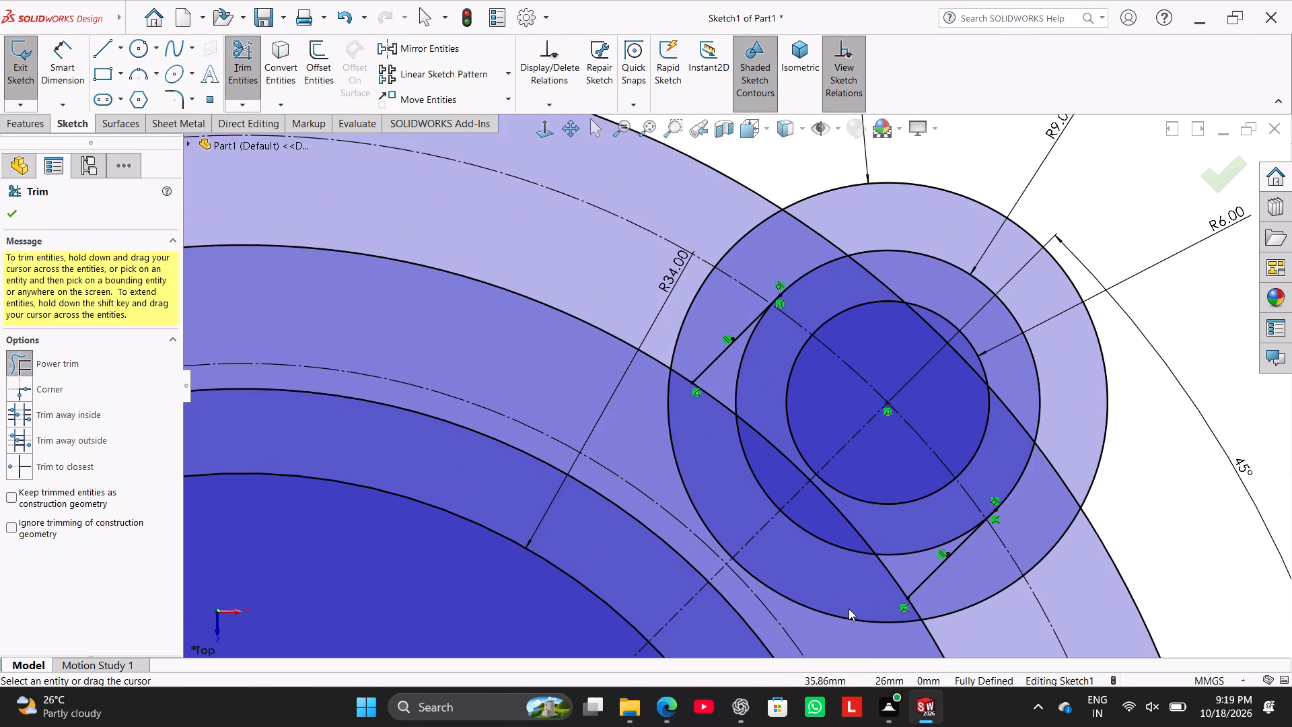
left_click_drag(849, 609, 846, 590)
left_click_drag(861, 654, 859, 602)
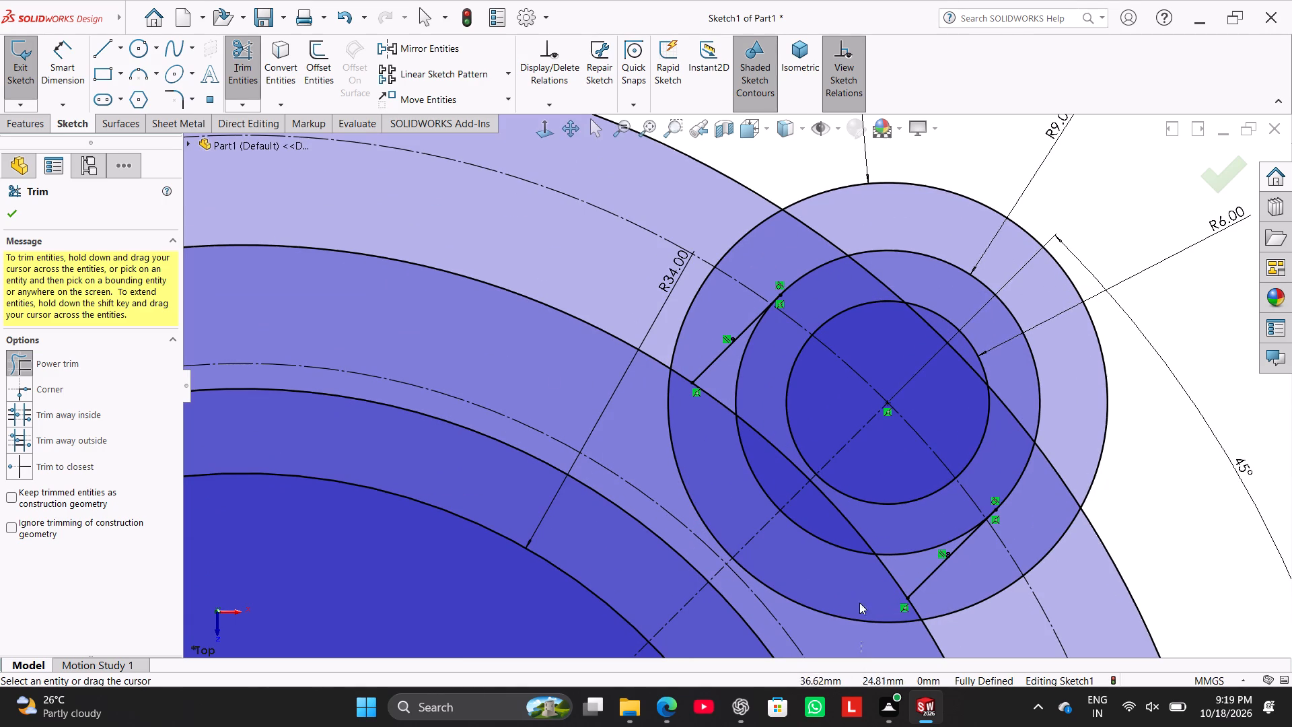
left_click_drag(859, 602, 854, 574)
left_click_drag(647, 435, 700, 448)
Trim the R9.00 circle's inner arc and the R47.50 circle's section between the two short lines, leaving an open-ended slot outline.
left_click_drag(705, 452, 726, 452)
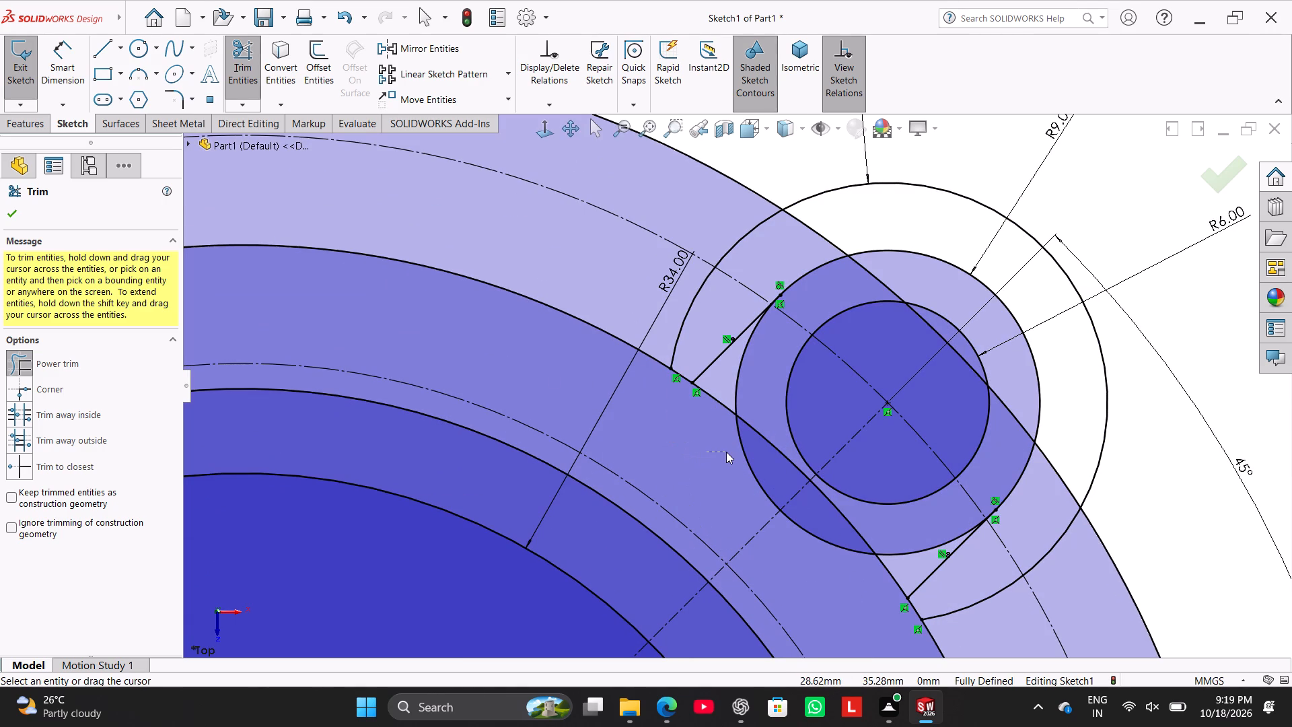
left_click_drag(726, 452, 776, 454)
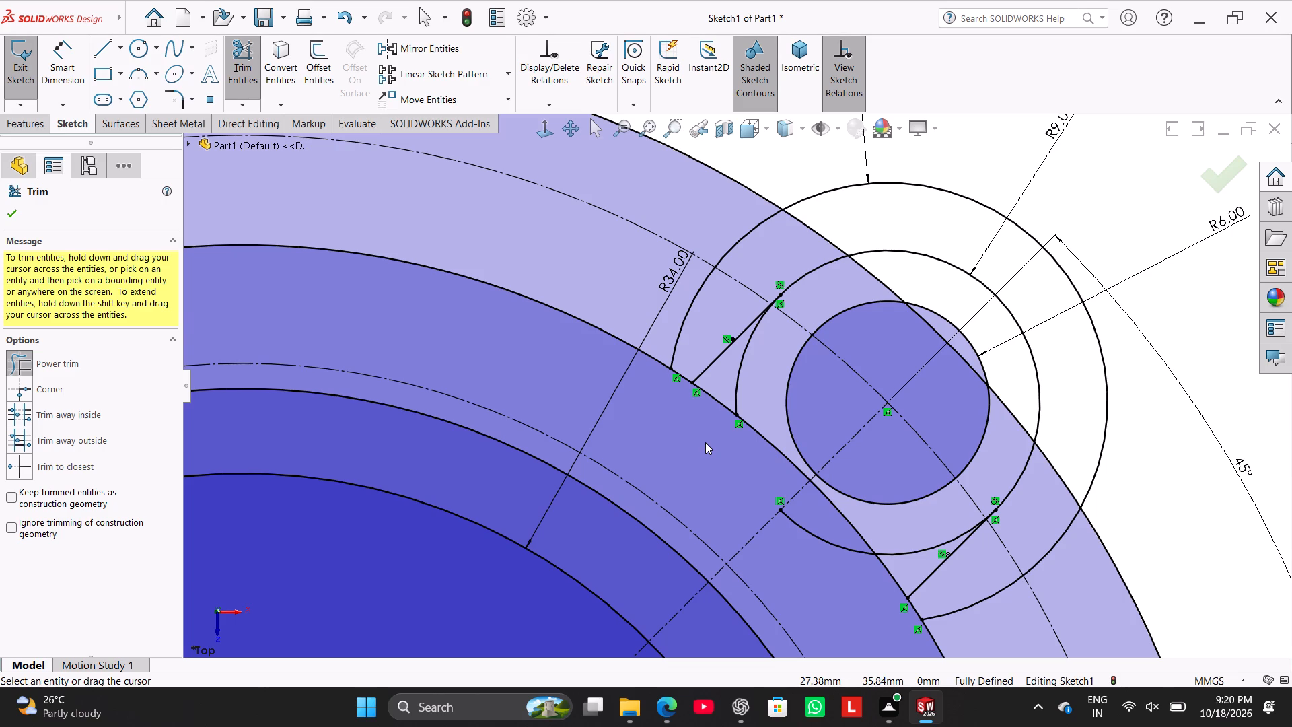
left_click_drag(705, 442, 749, 384)
left_click_drag(748, 487, 763, 427)
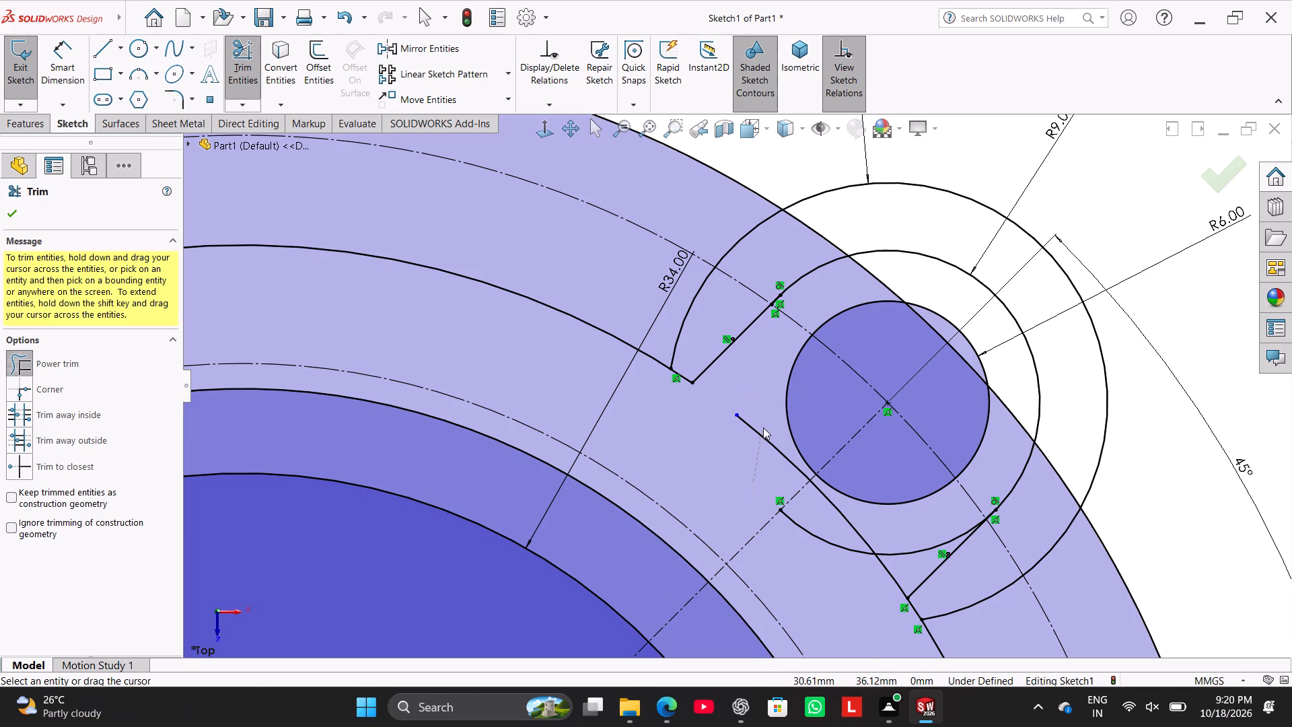
left_click_drag(763, 427, 768, 411)
left_click_drag(795, 587, 847, 512)
left_click_drag(845, 599, 929, 549)
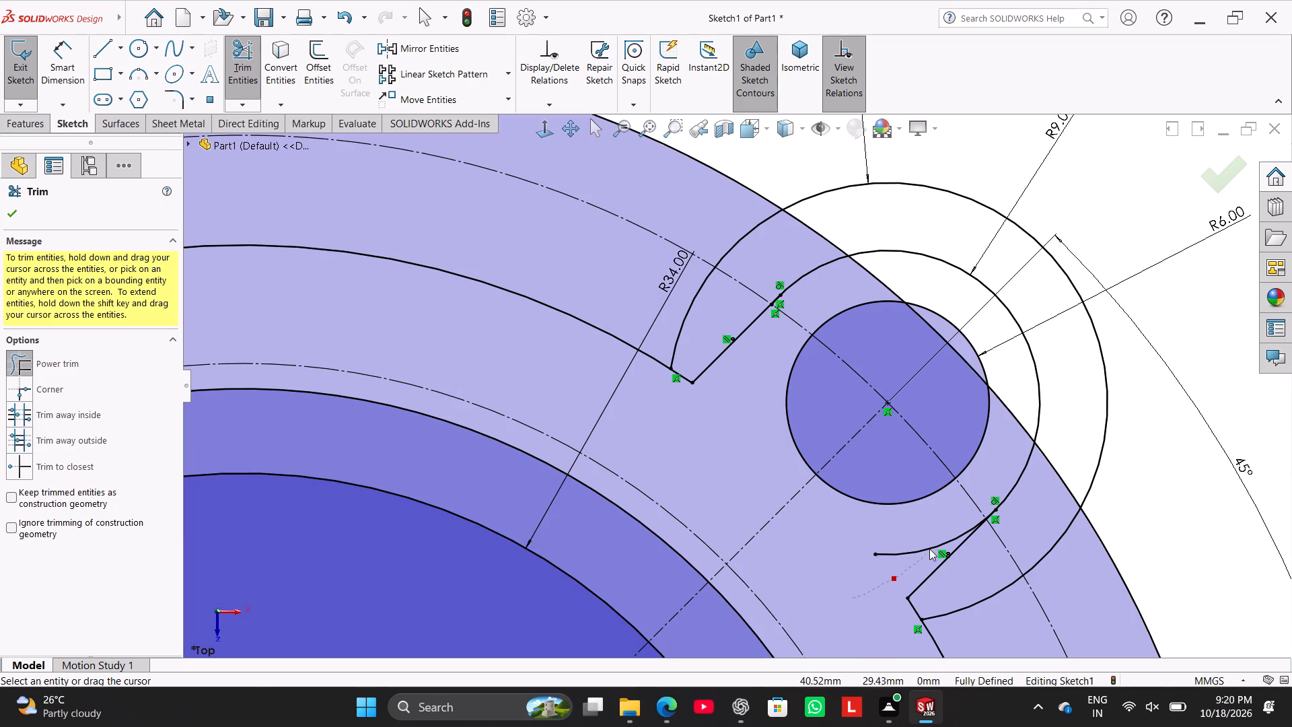
left_click_drag(929, 549, 930, 547)
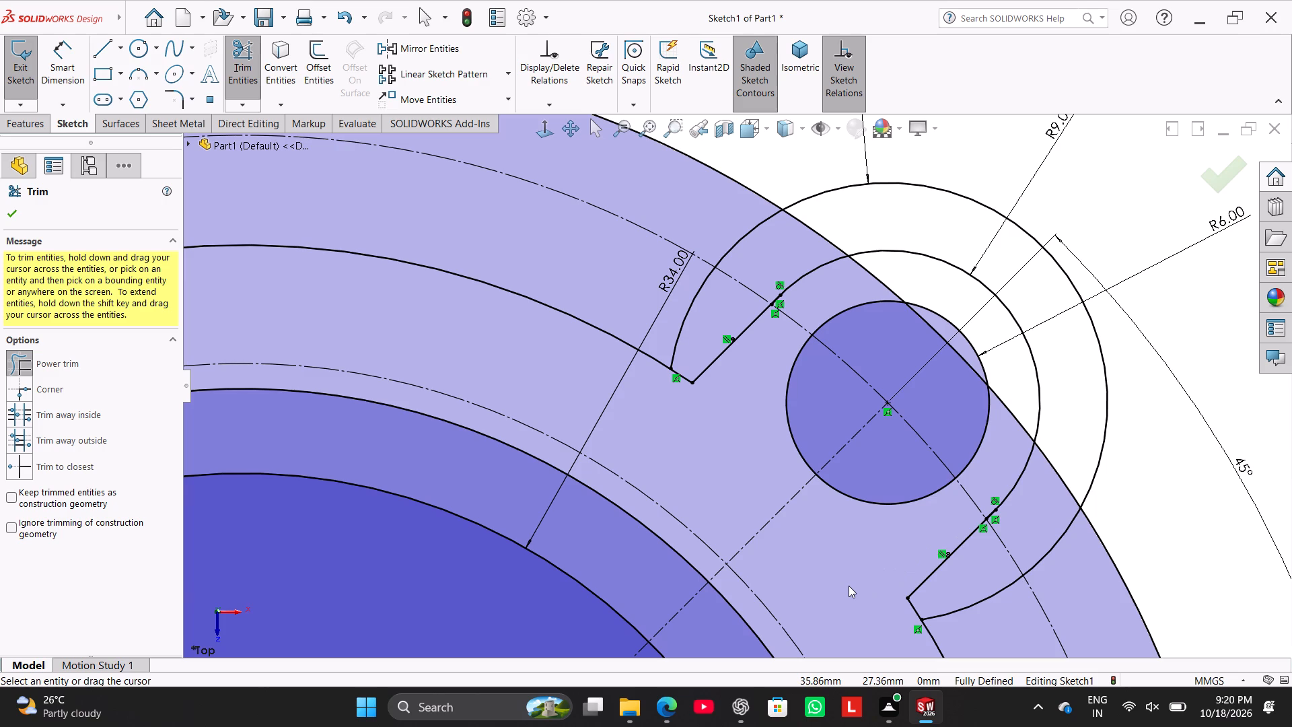
Trim away all sections of the outermost circle that pass through the R13.00, R9.00 and R6.00 circles.
scroll(849, 586, "up", 1)
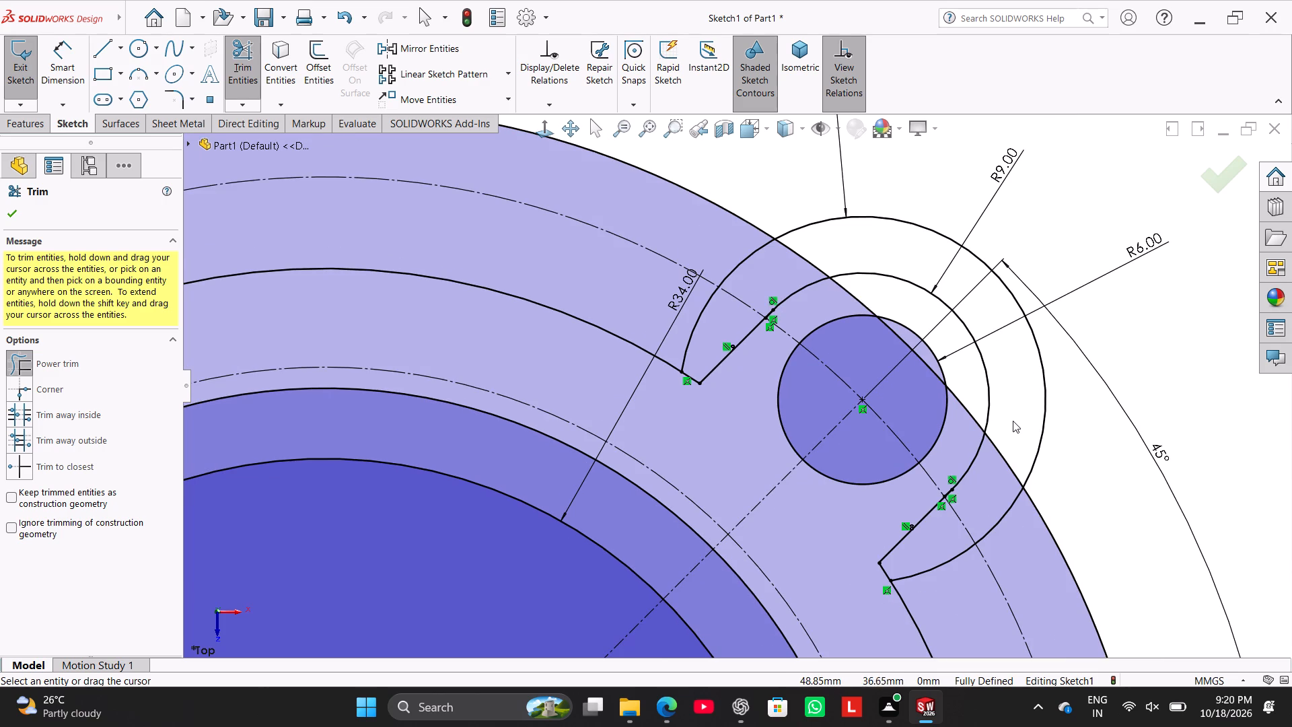
left_click_drag(1013, 421, 1003, 471)
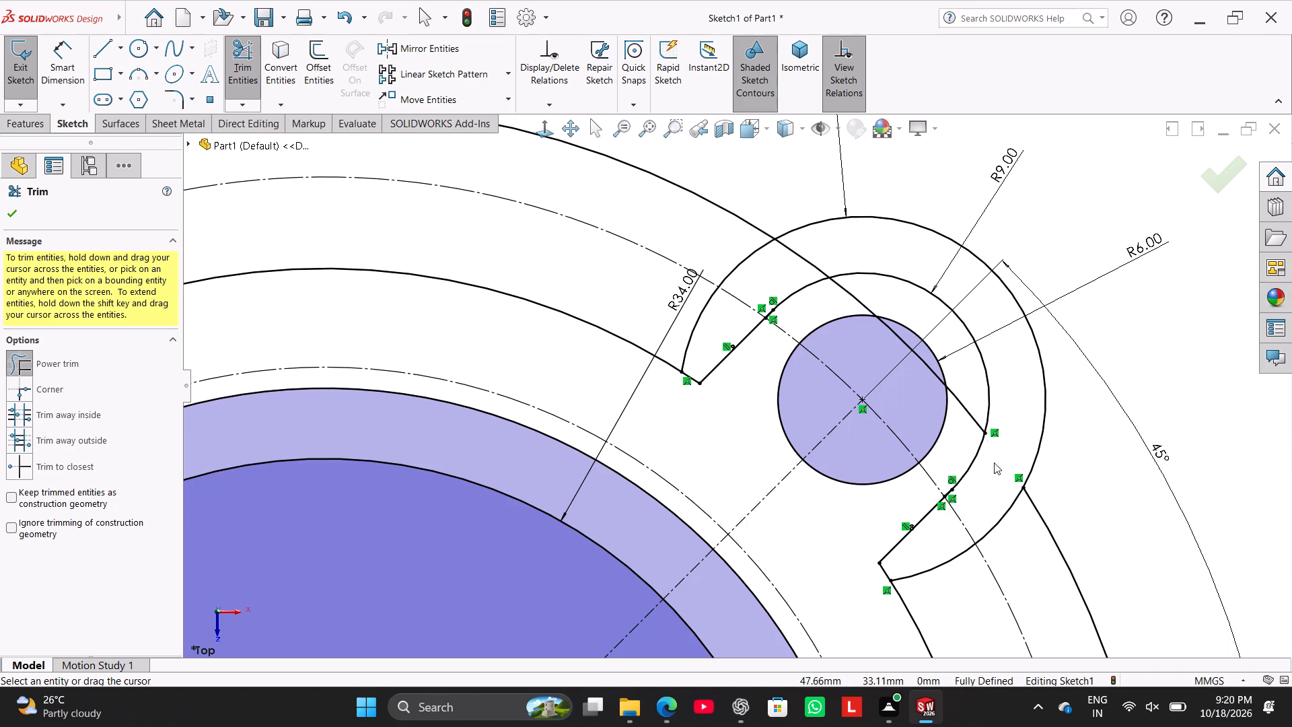
left_click_drag(971, 389, 962, 421)
left_click_drag(877, 296, 842, 302)
scroll(939, 345, "down", 6)
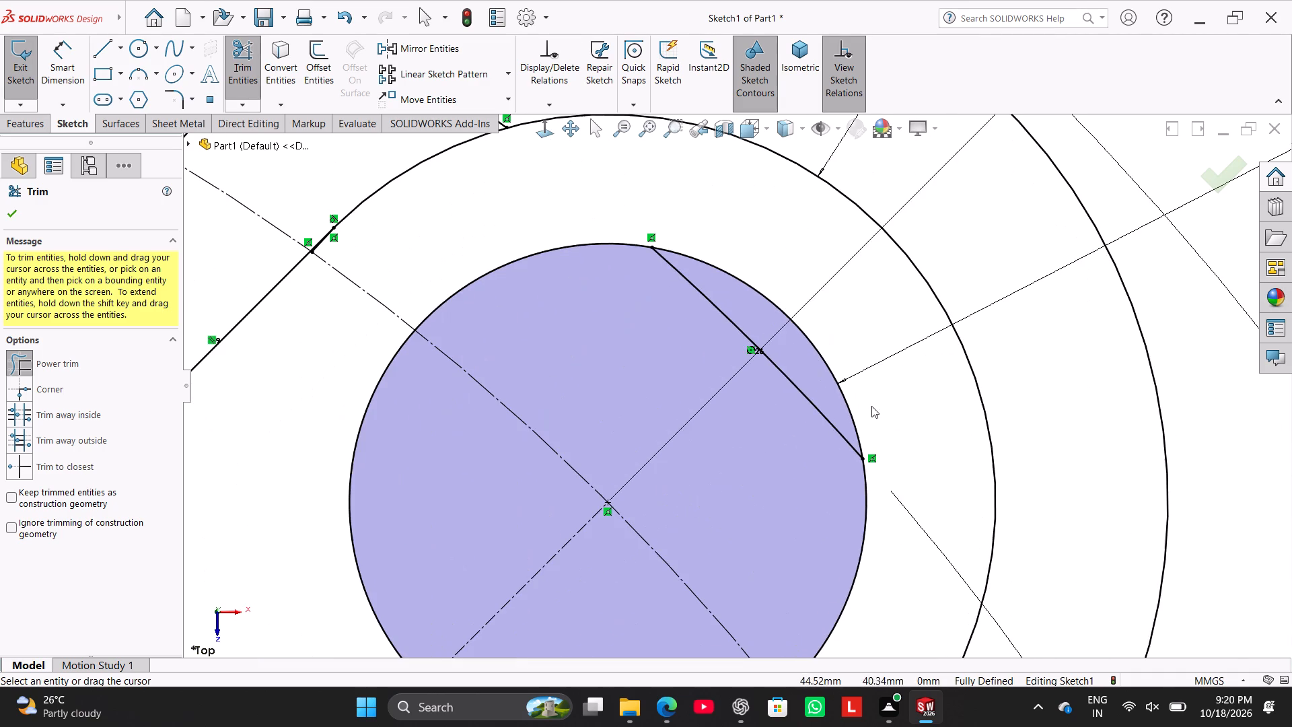
left_click_drag(816, 382, 805, 414)
scroll(756, 345, "up", 5)
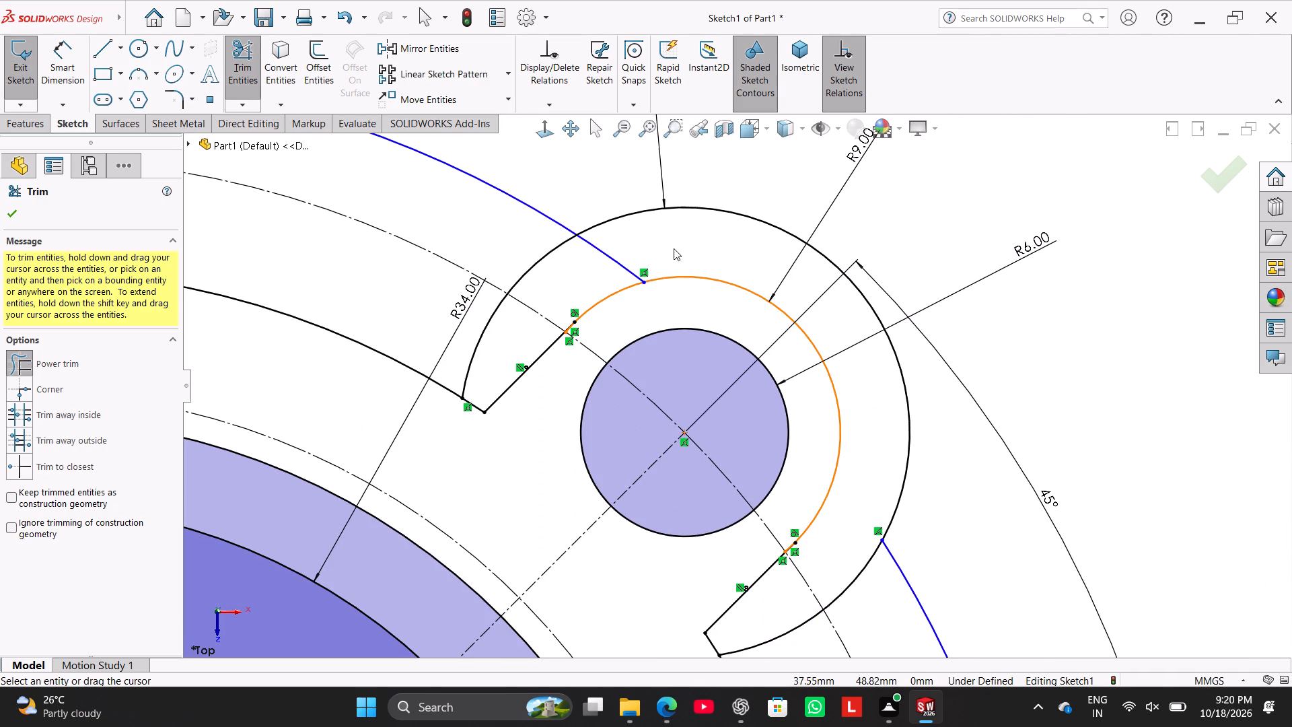
left_click_drag(670, 247, 616, 275)
Trim both ends of the R13.00 arc back to the outermost circle so the lobe joins the outer profile.
scroll(849, 447, "up", 3)
scroll(801, 493, "up", 7)
scroll(731, 450, "down", 4)
scroll(737, 388, "down", 4)
scroll(789, 328, "up", 1)
scroll(791, 323, "down", 1)
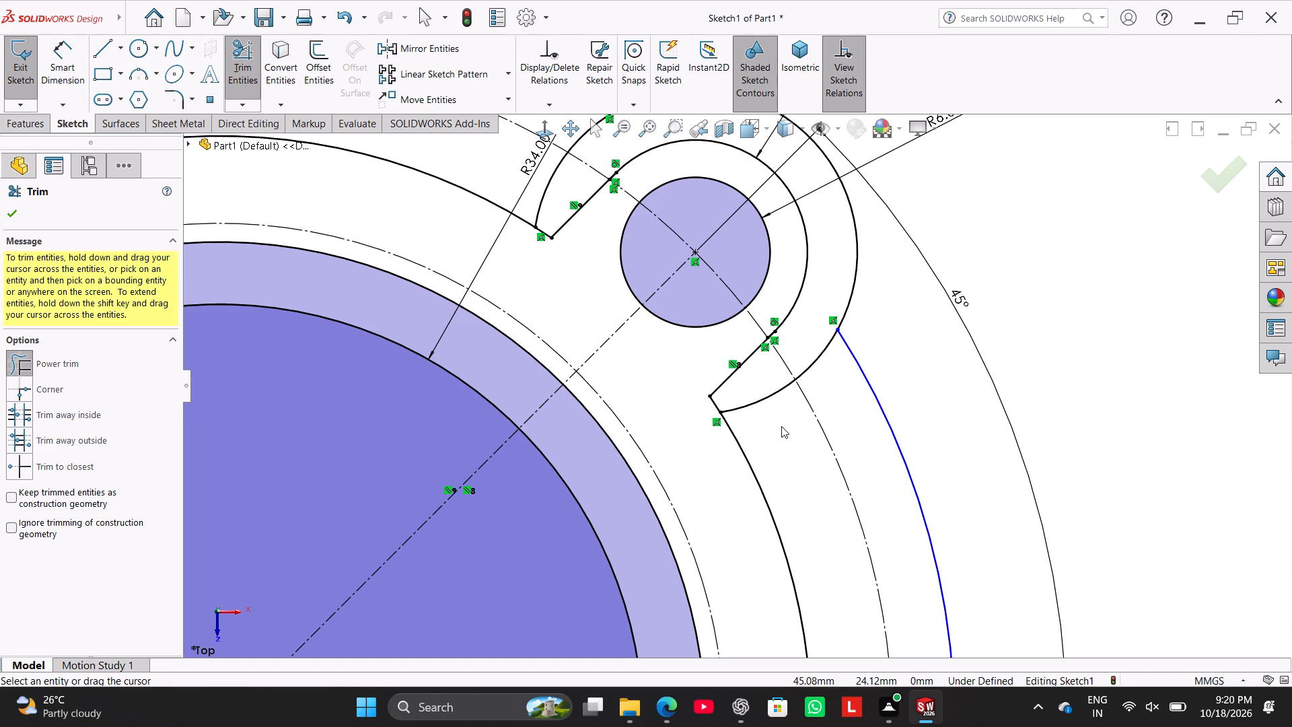
left_click_drag(791, 444, 765, 387)
left_click_drag(862, 409, 829, 363)
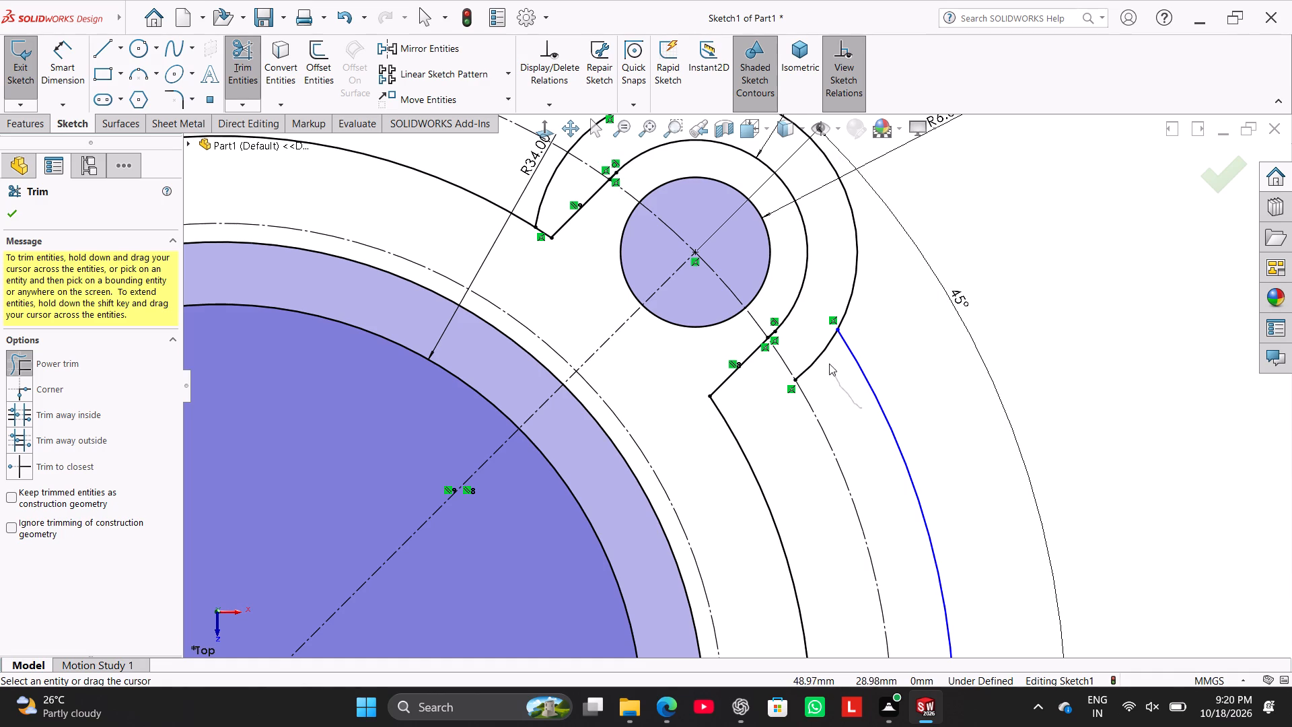
left_click_drag(829, 363, 820, 345)
scroll(830, 342, "up", 3)
scroll(688, 279, "down", 4)
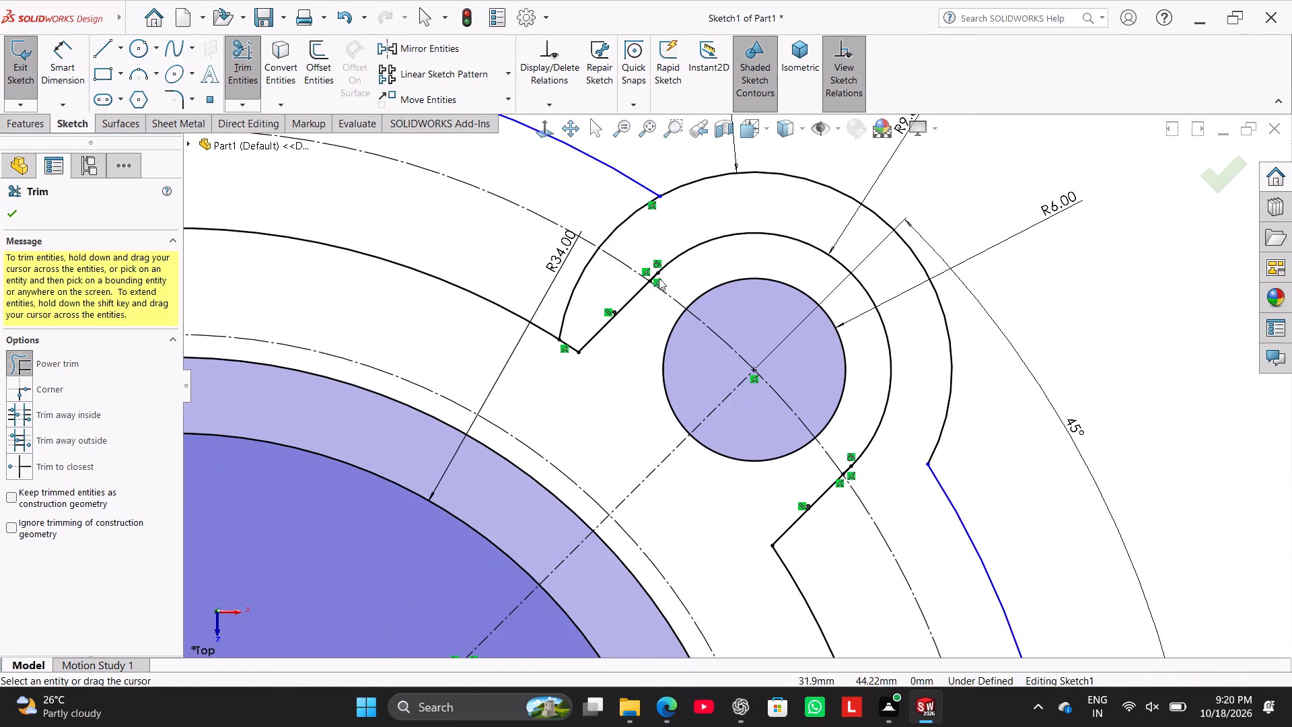
left_click_drag(582, 296, 546, 268)
left_click_drag(651, 224, 623, 198)
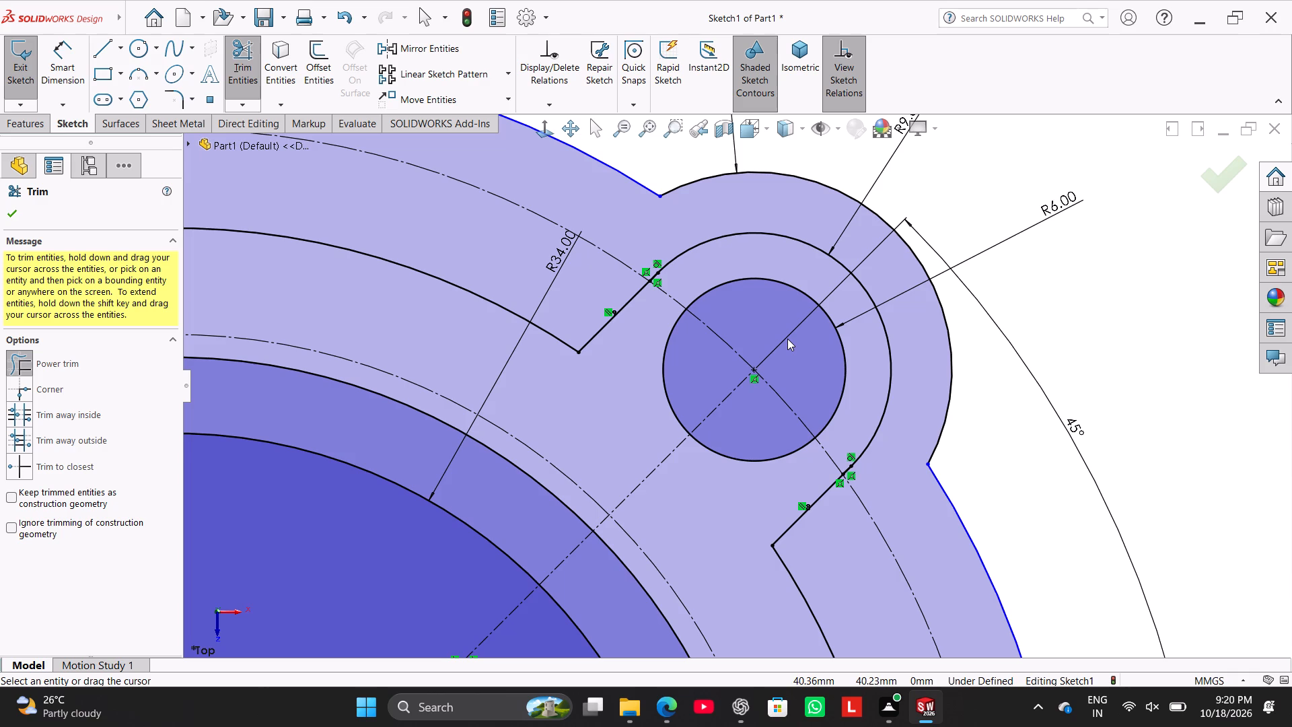
Add a 59.00 mm radius dimension to the trimmed outermost arc.
scroll(787, 339, "up", 4)
scroll(695, 374, "up", 4)
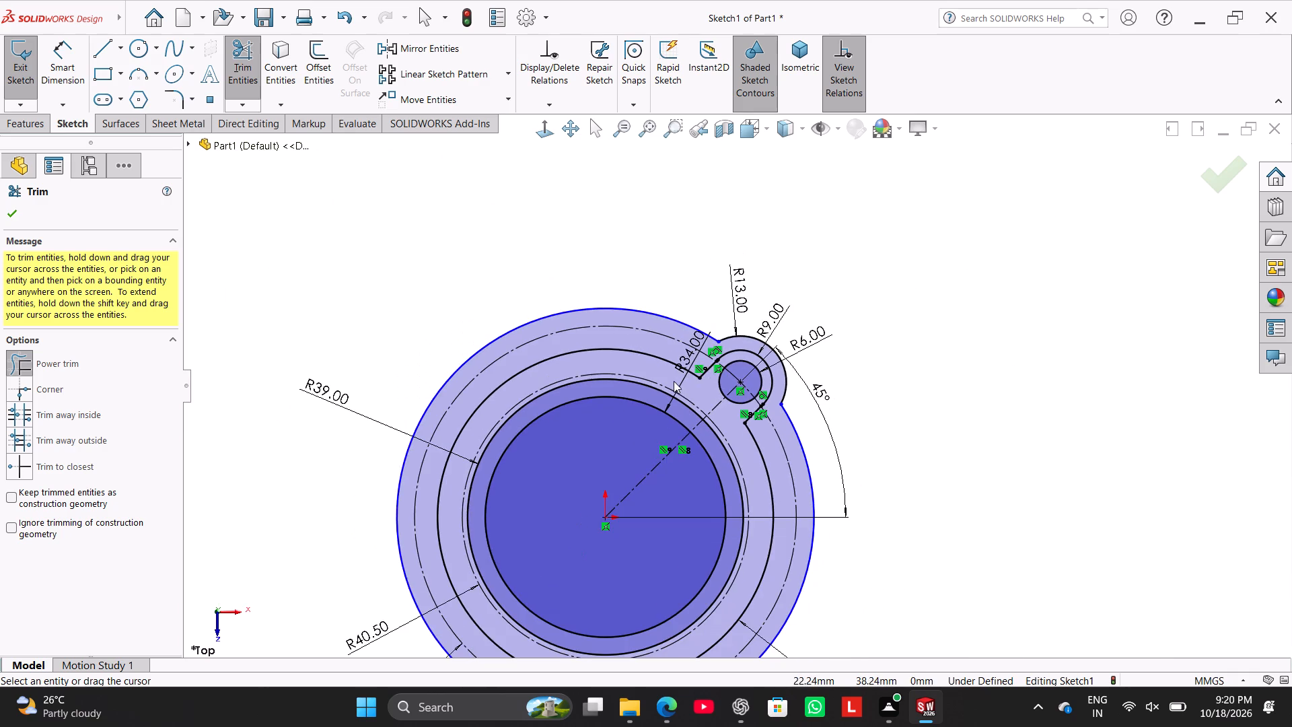
scroll(672, 377, "up", 1)
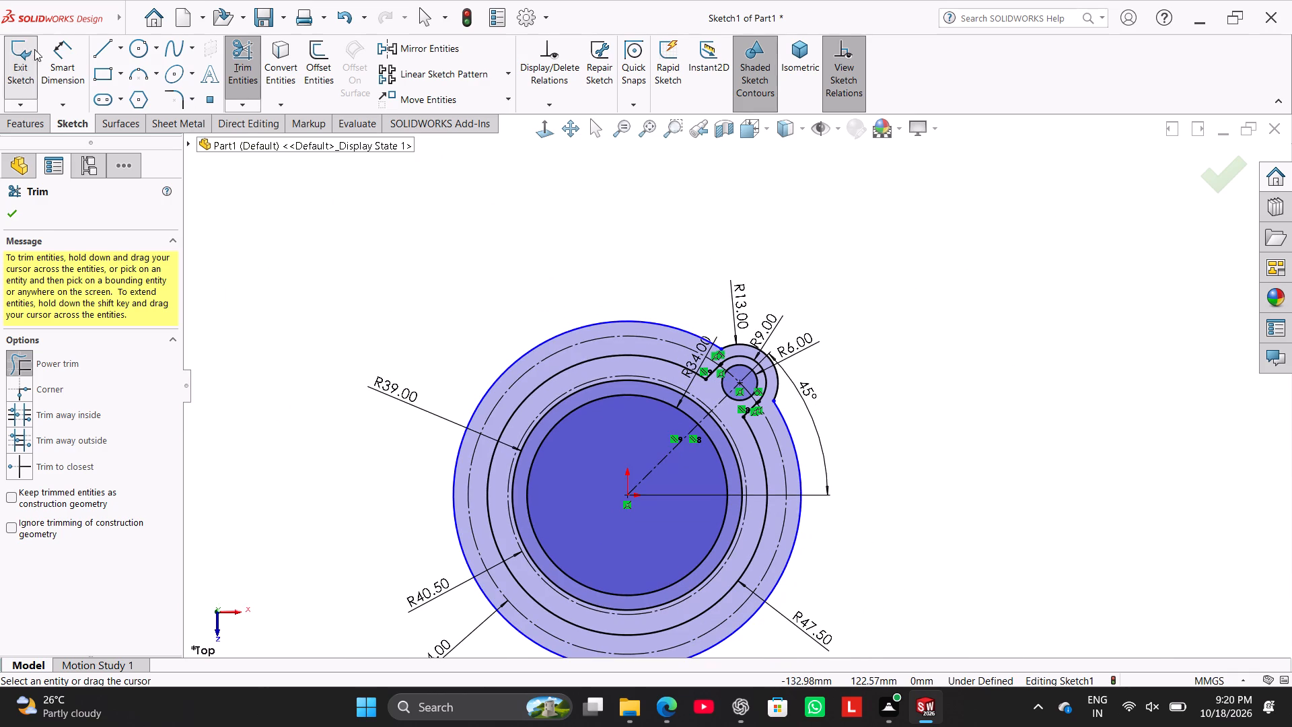
left_click(68, 66)
left_click(571, 329)
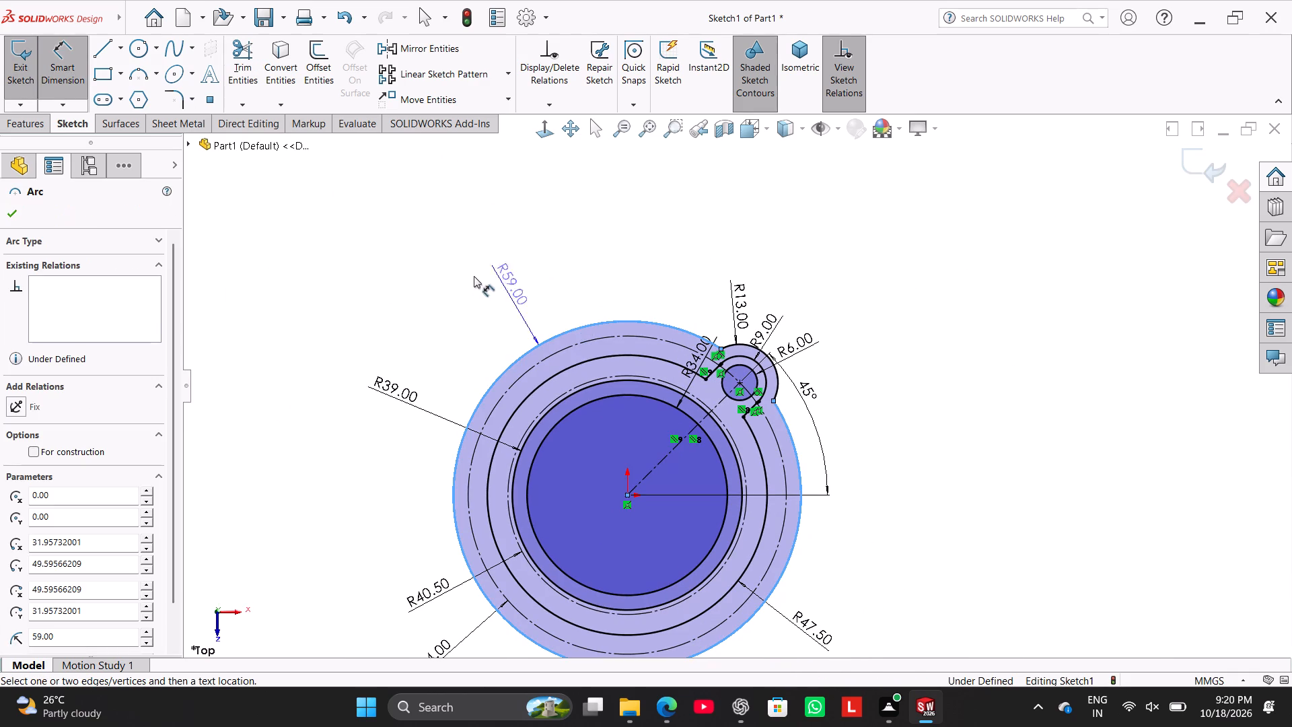
left_click(427, 254)
left_click(461, 311)
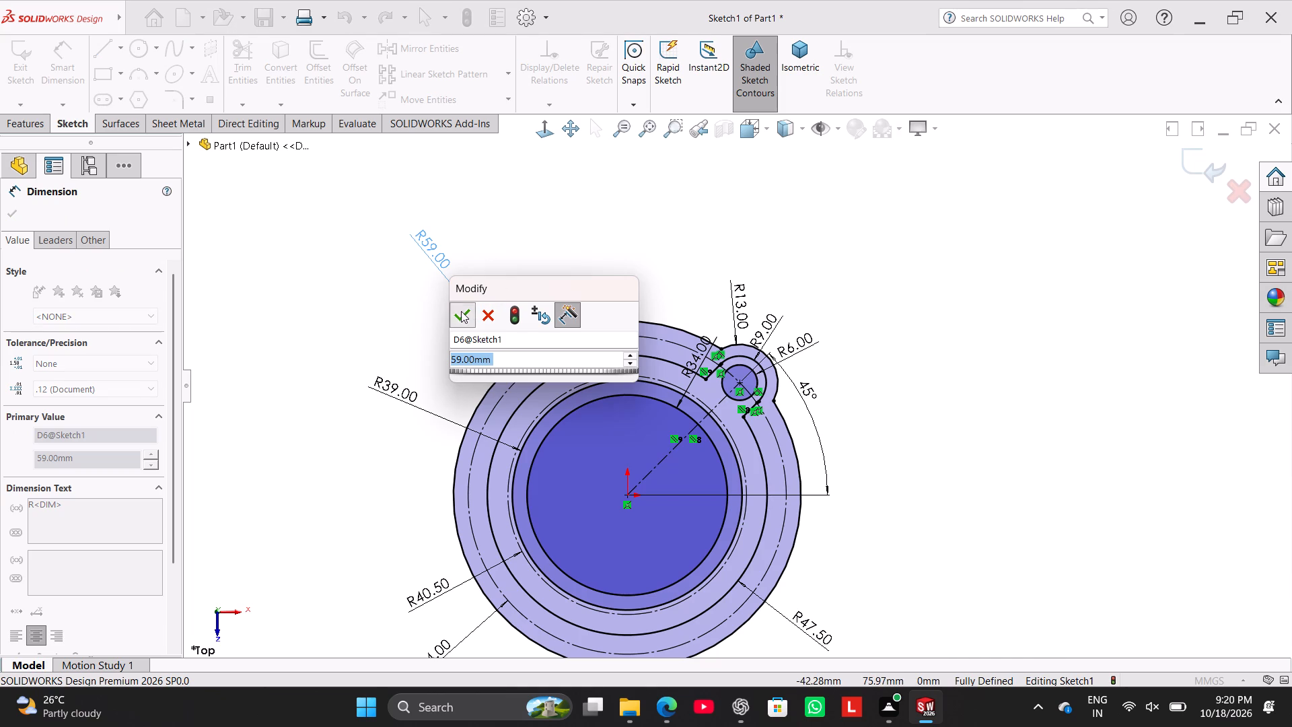
right_click(888, 297)
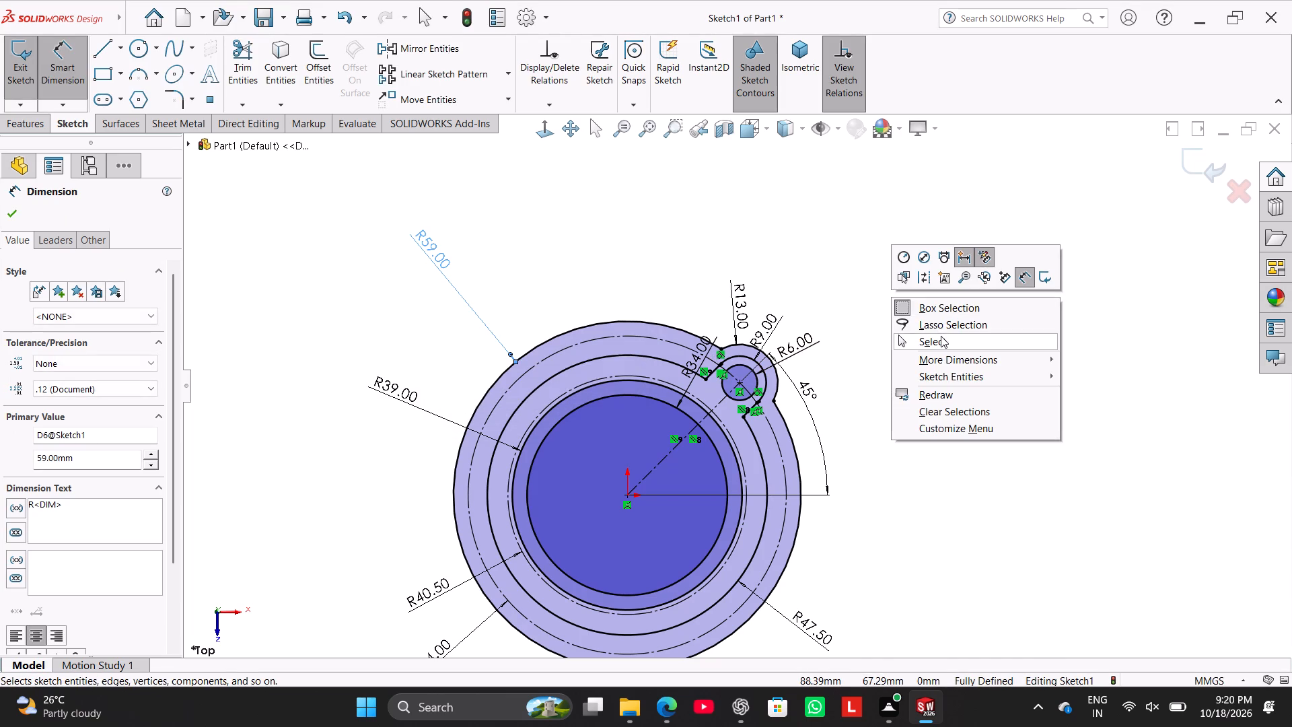
Trim the leftover sliver of the R9.00 arc that overlaps the lobe's lower short line, back to the tangent point.
left_click(941, 336)
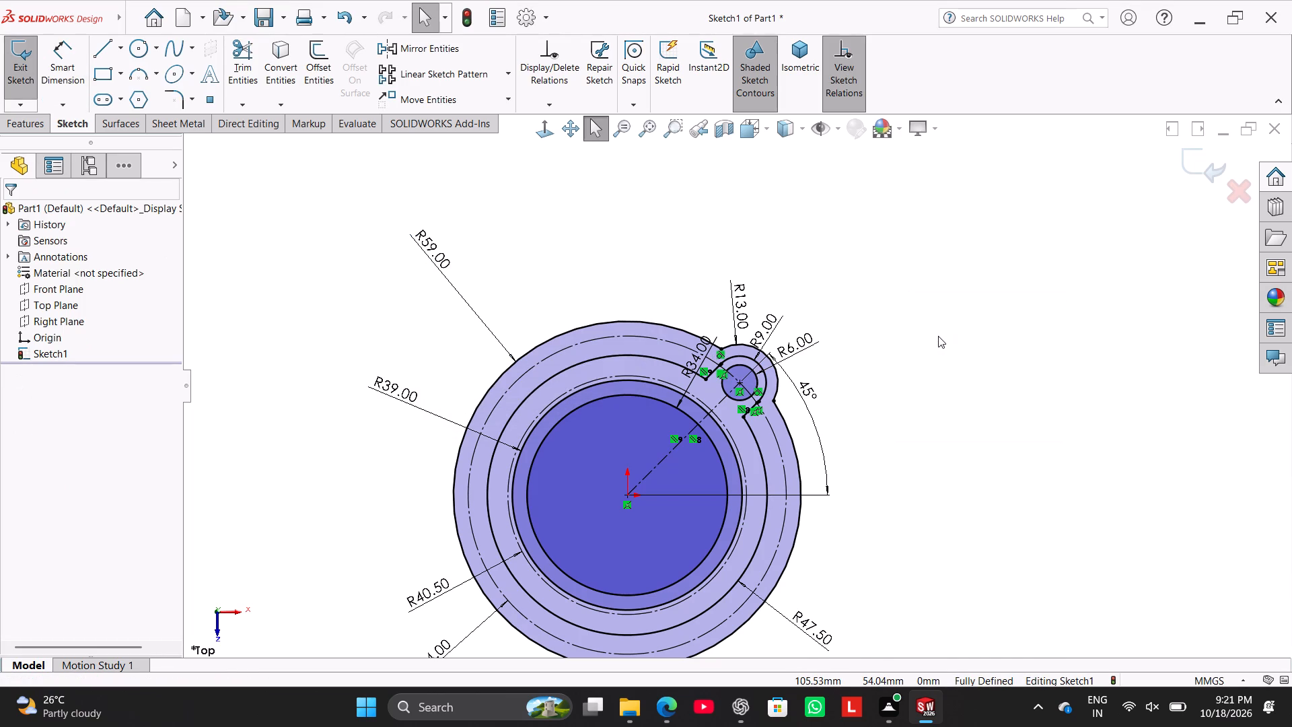
scroll(694, 397, "down", 4)
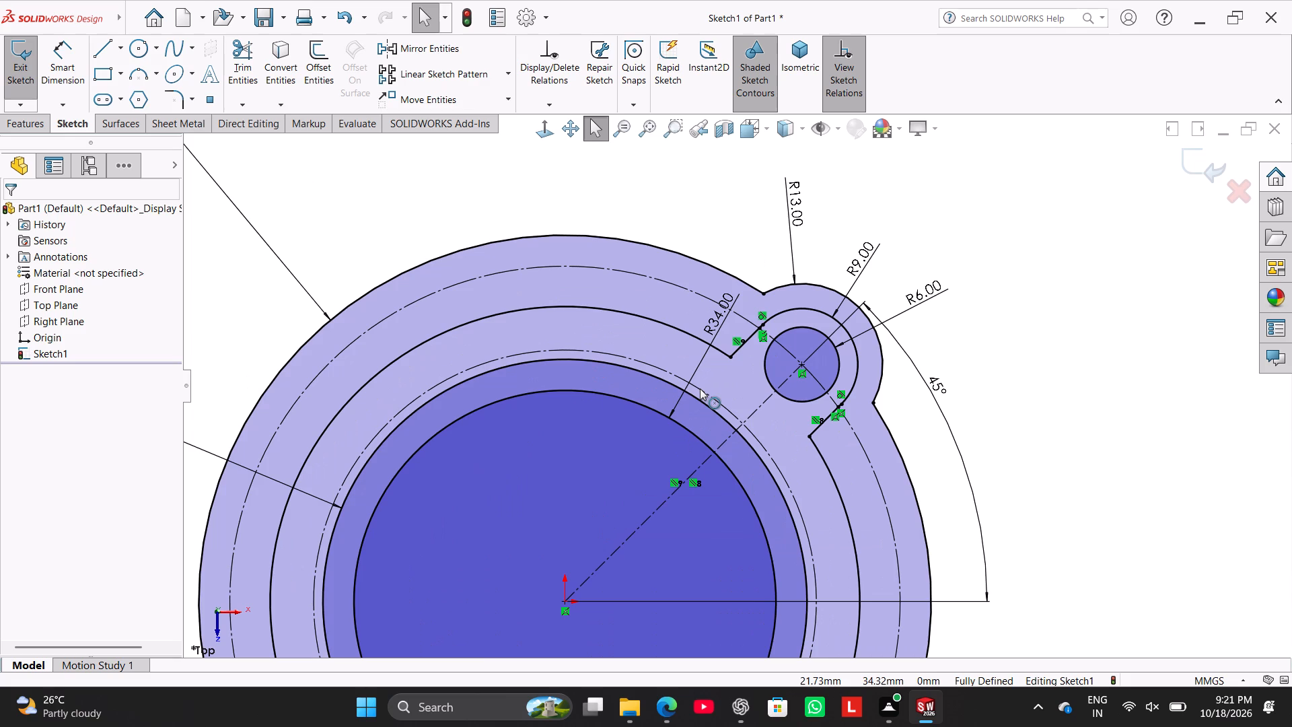
scroll(963, 485, "down", 2)
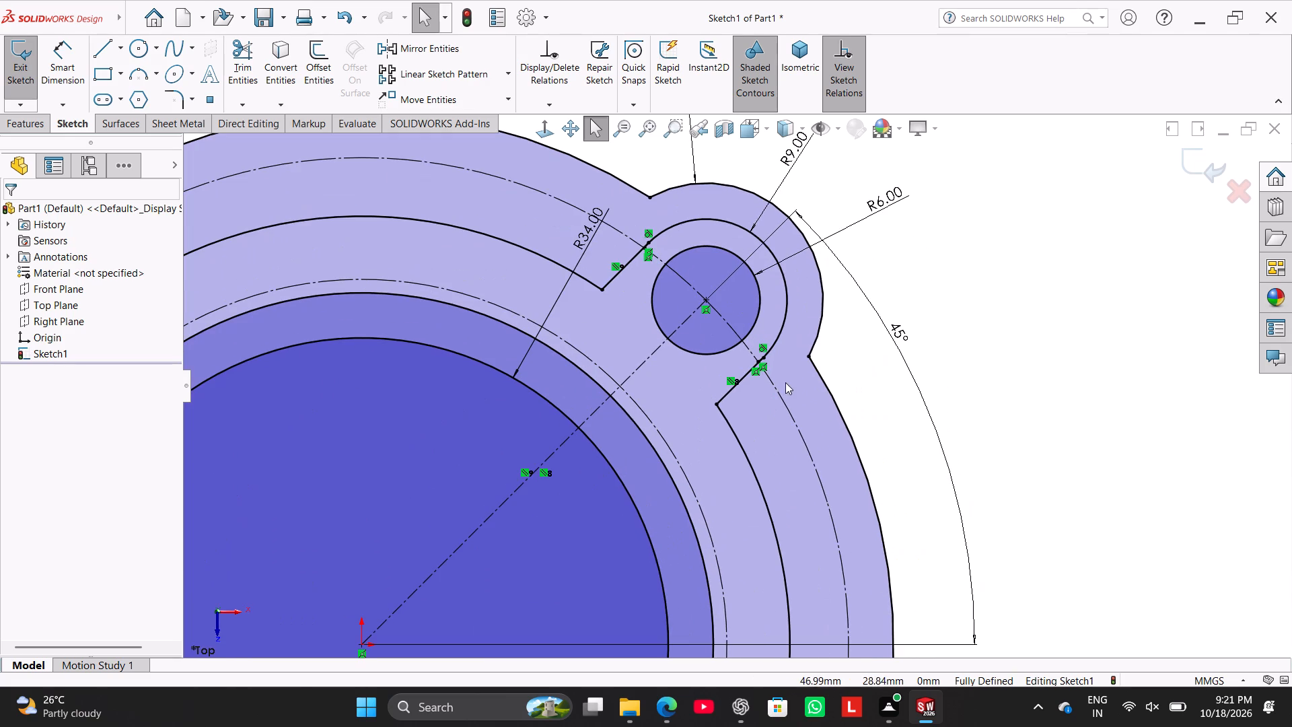
scroll(791, 337, "down", 9)
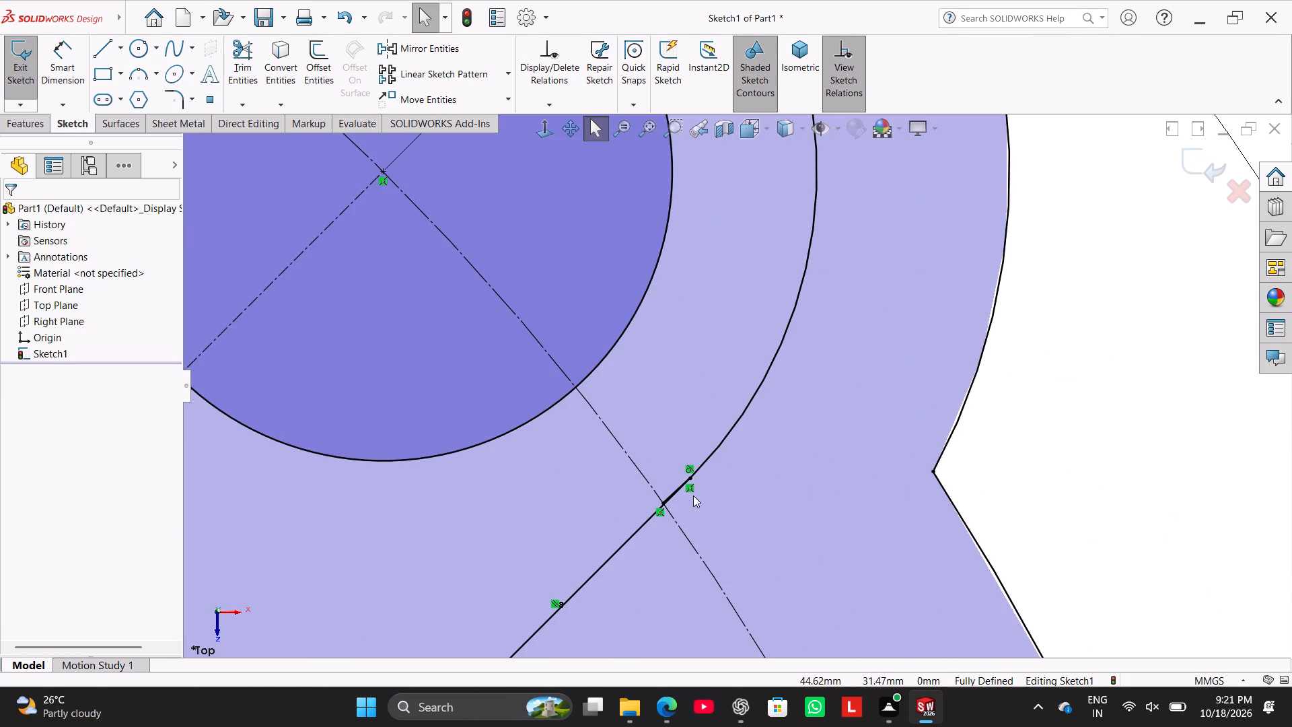
scroll(678, 483, "down", 8)
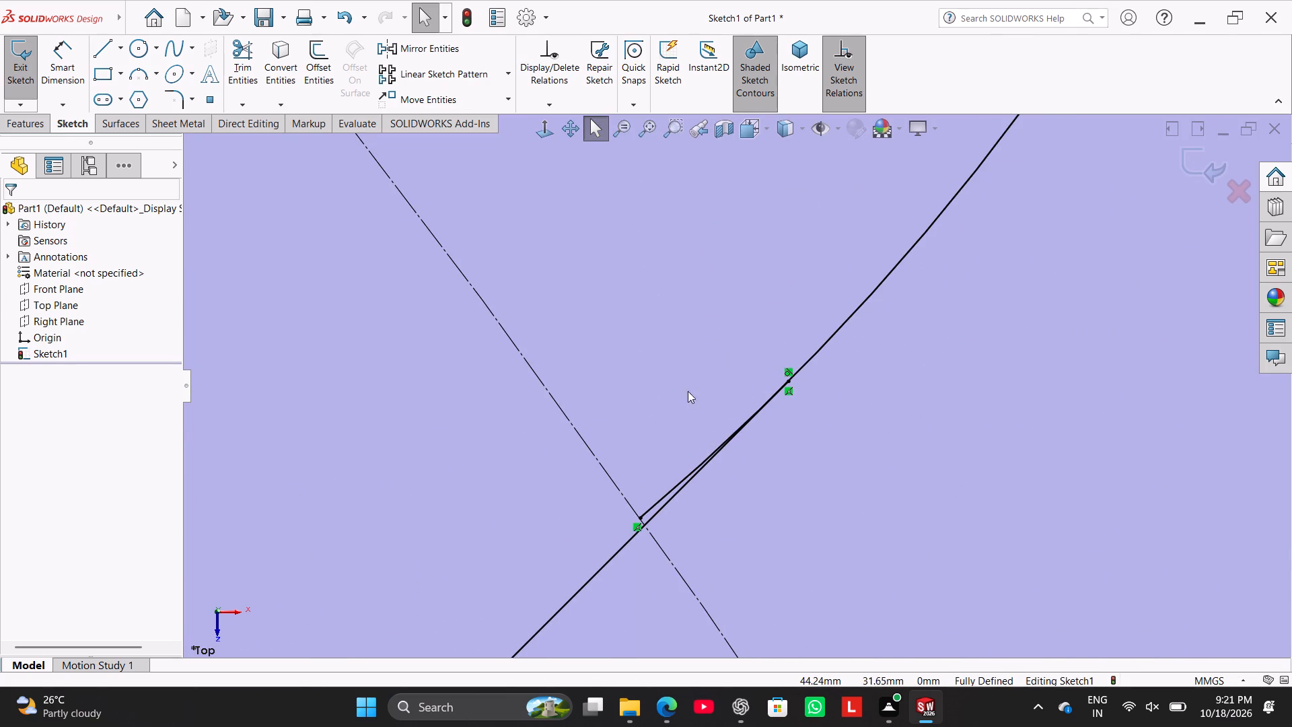
left_click(246, 50)
scroll(544, 358, "down", 3)
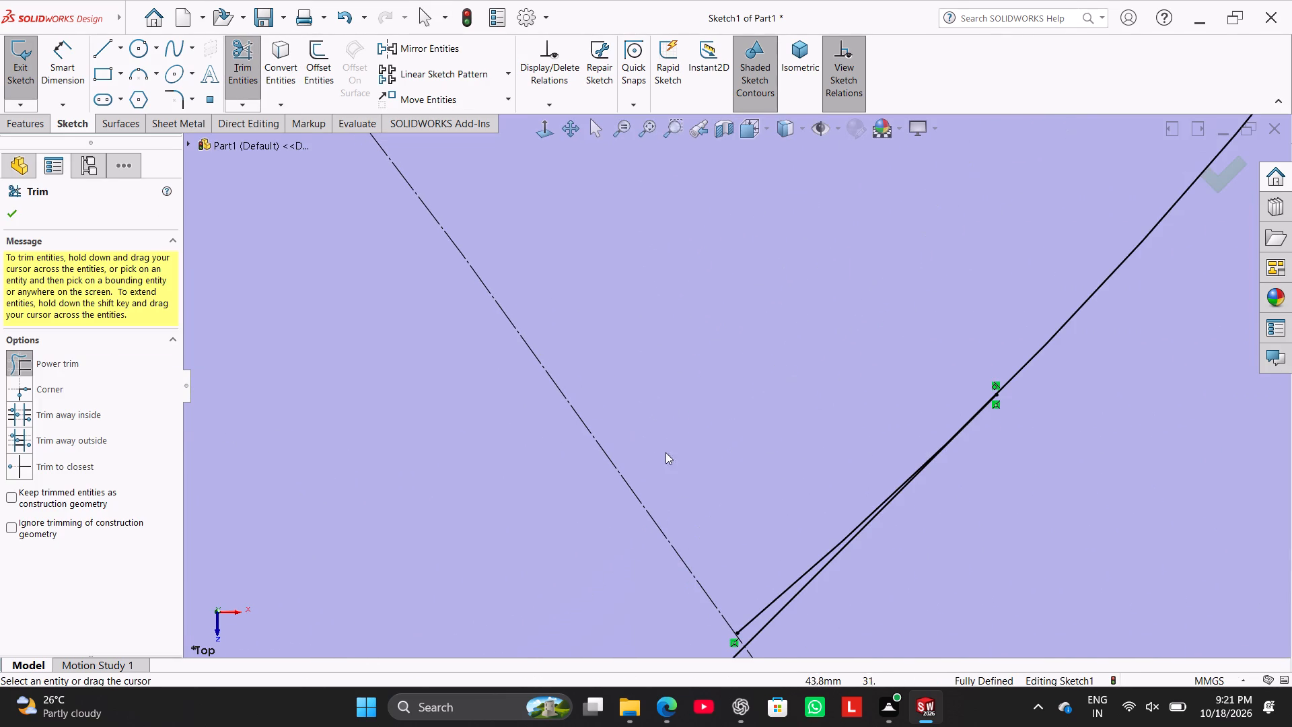
left_click_drag(781, 597, 781, 579)
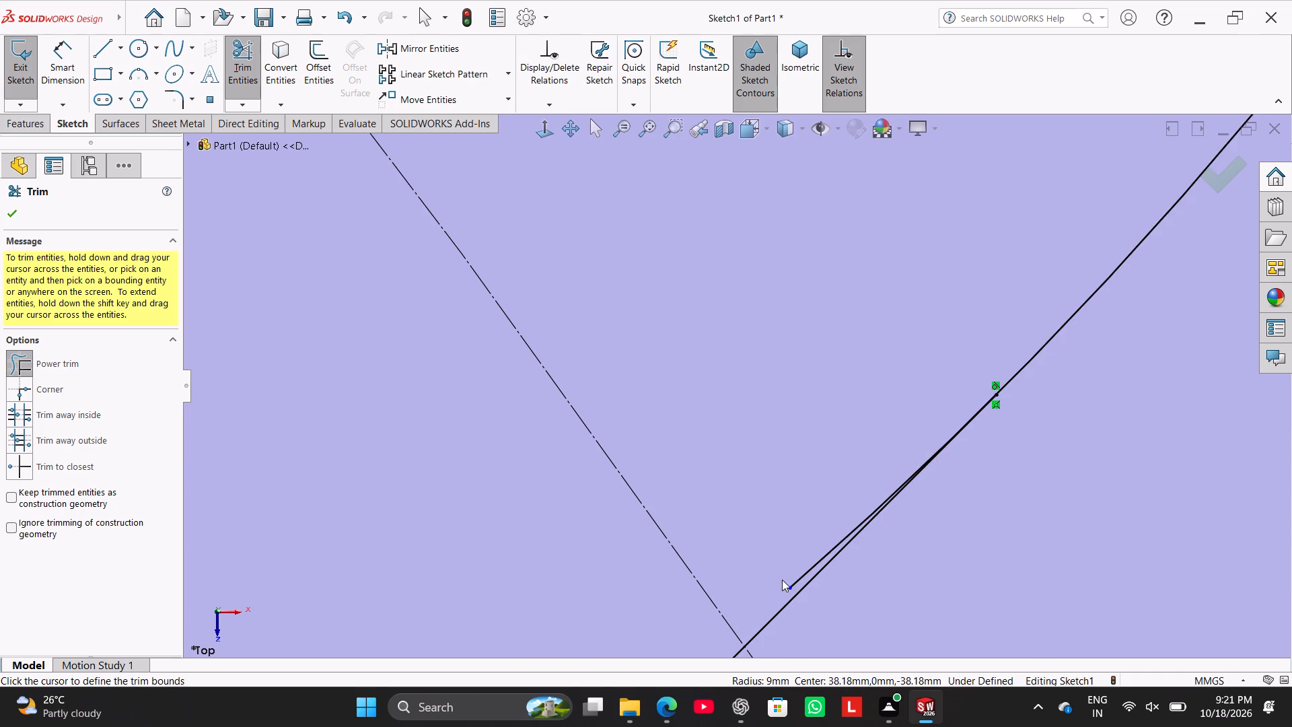
scroll(801, 570, "down", 10)
left_click_drag(684, 486, 696, 353)
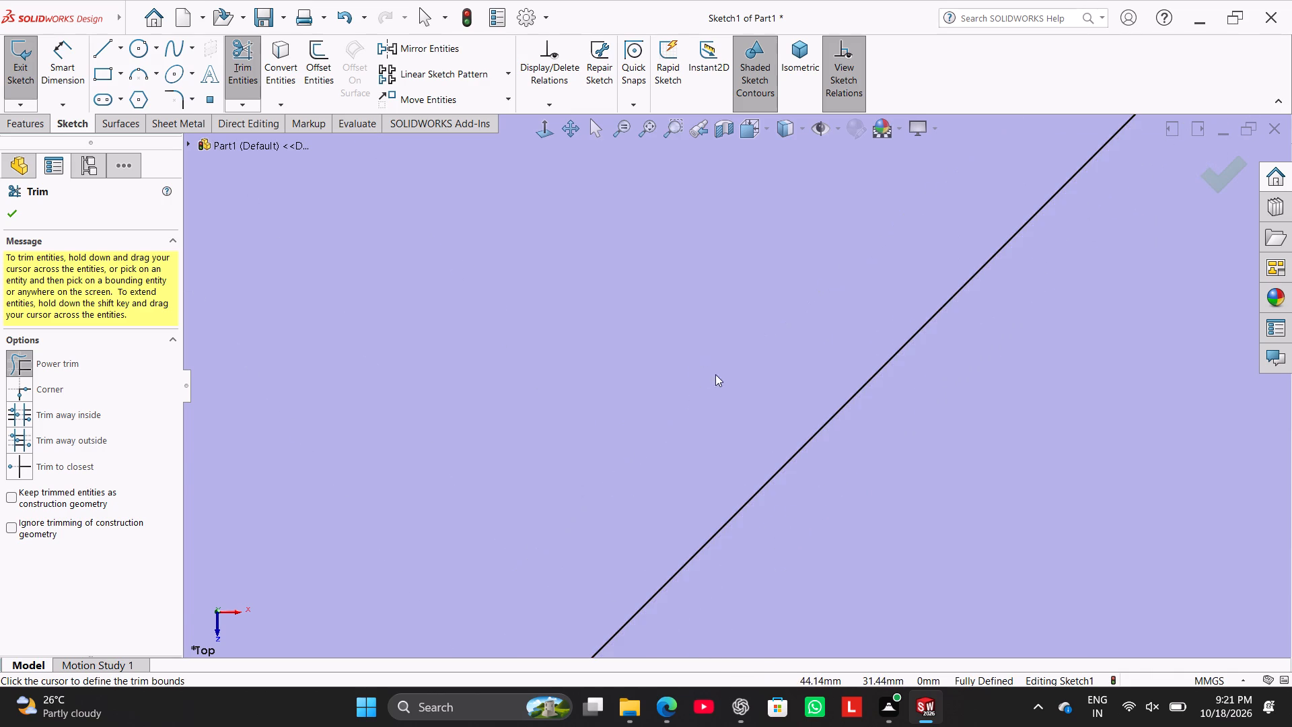
Trim the matching R9.00 arc sliver at the lobe's upper short line, back to its tangent point.
scroll(730, 370, "up", 20)
scroll(730, 370, "up", 1)
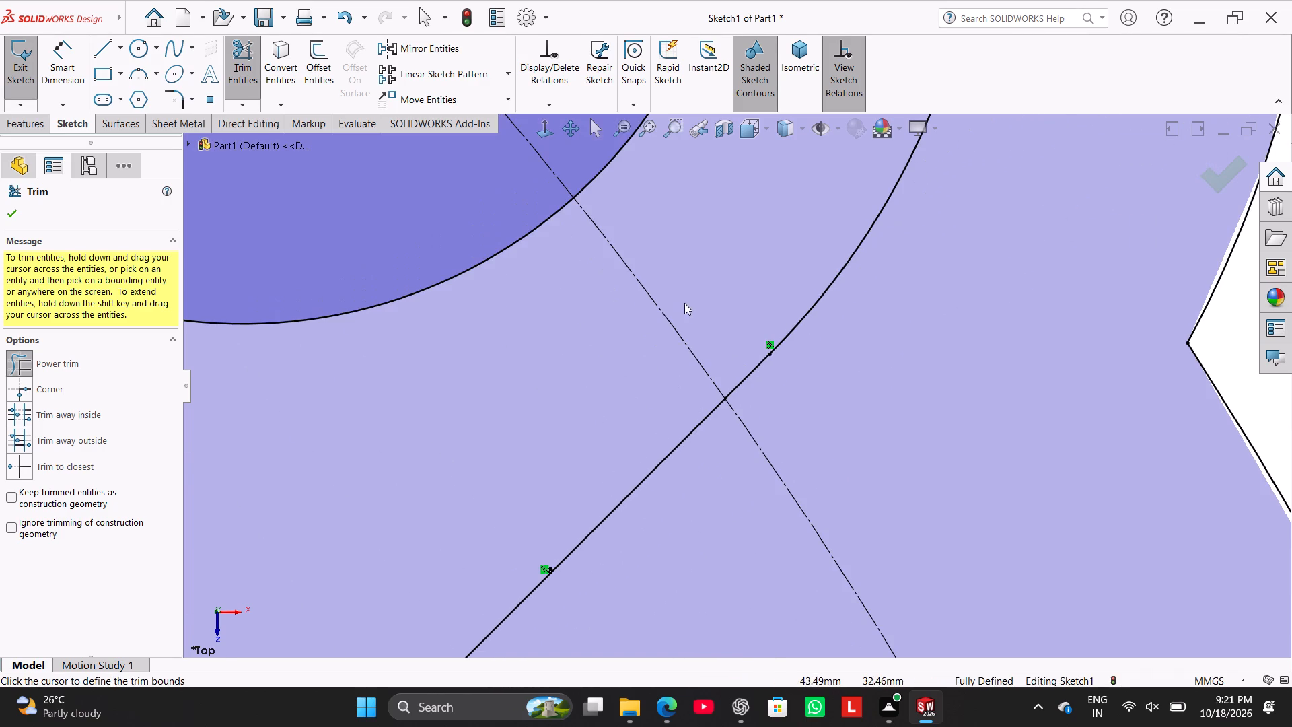
scroll(704, 312, "up", 7)
scroll(508, 187, "up", 3)
scroll(557, 146, "down", 9)
scroll(820, 597, "up", 3)
scroll(800, 559, "down", 8)
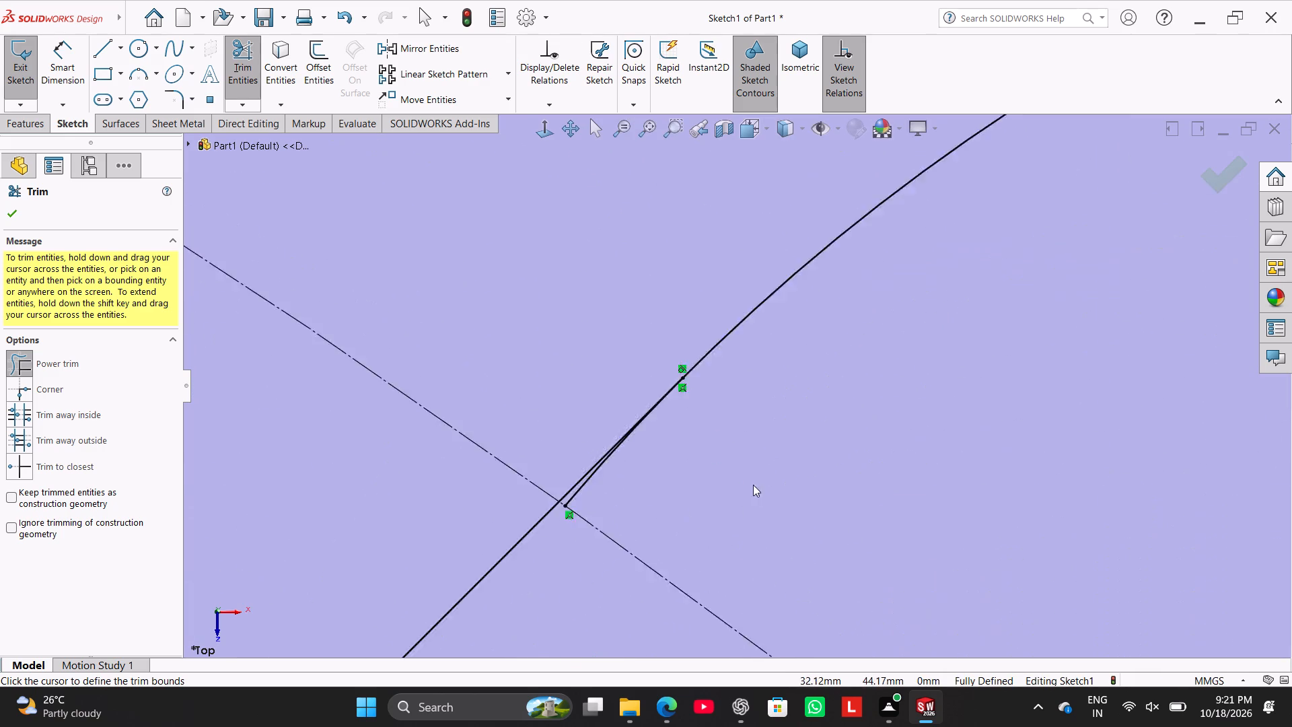
scroll(753, 485, "down", 7)
left_click_drag(508, 532, 394, 492)
scroll(764, 379, "up", 20)
scroll(764, 379, "up", 2)
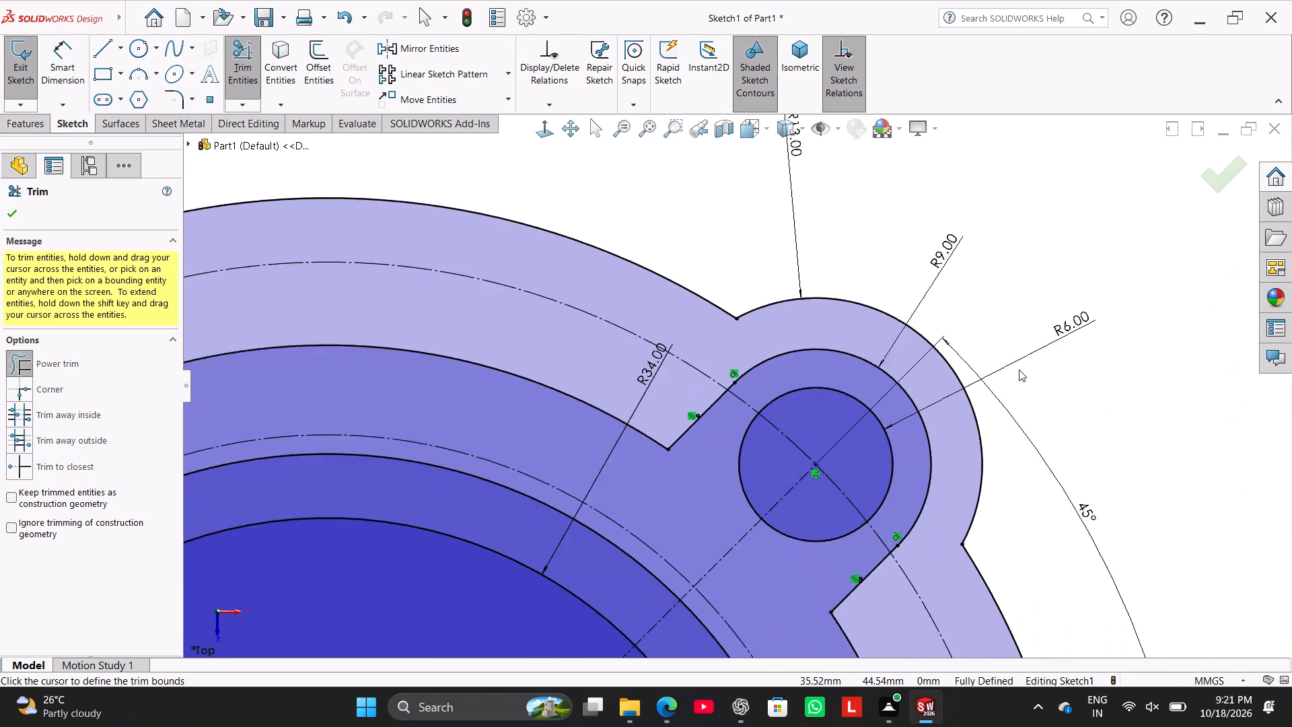
scroll(1019, 370, "up", 3)
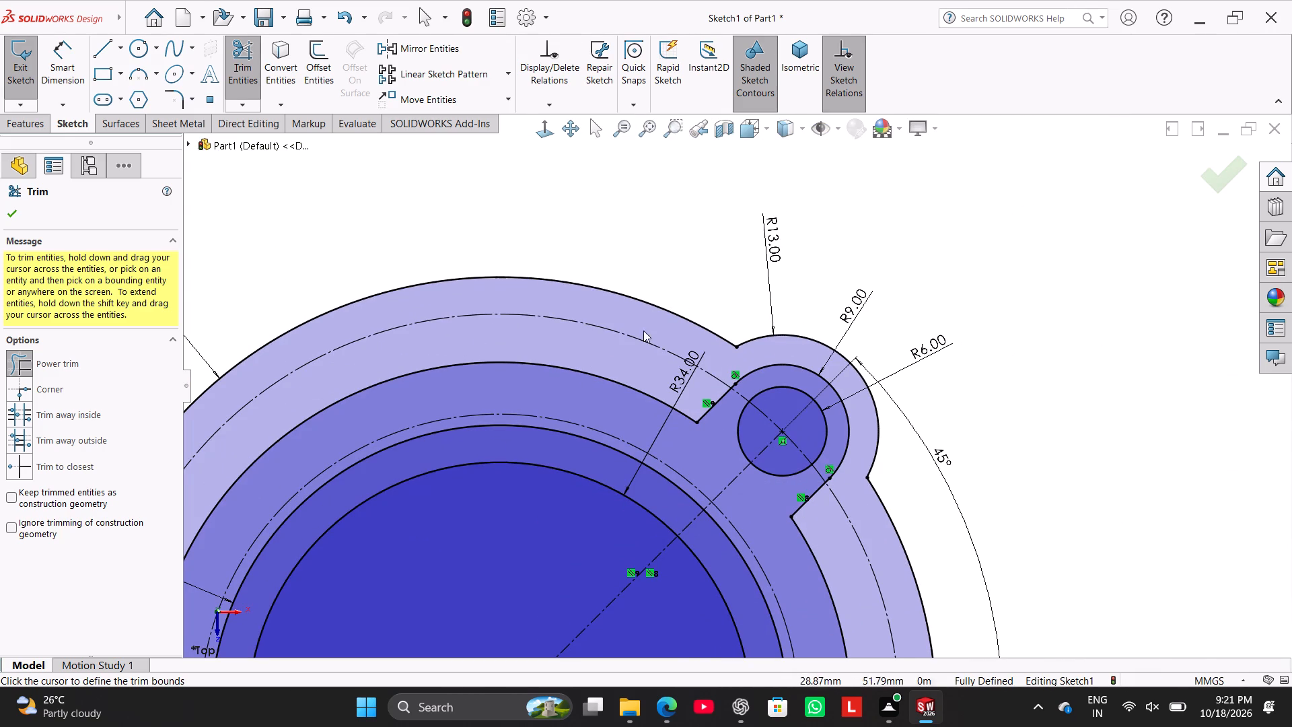
left_click(17, 215)
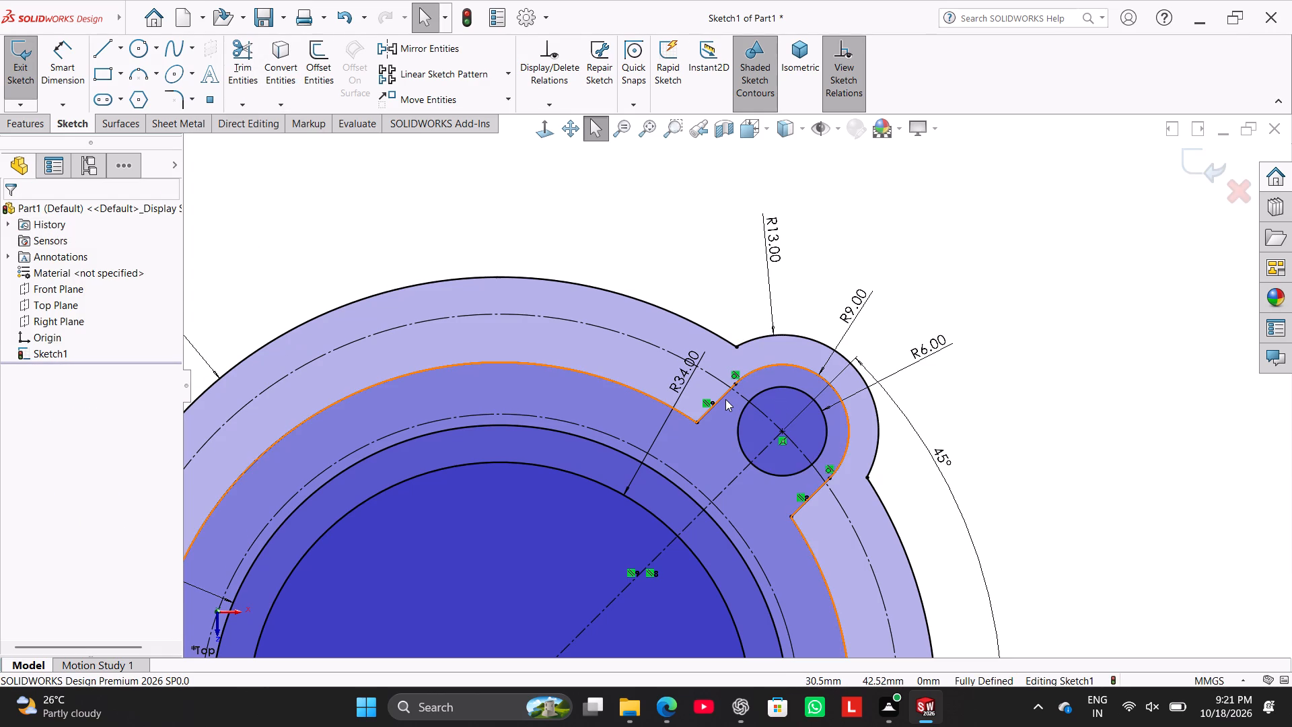
Circular-pattern the lobe's R6.00 circle, R9.00 and R13.00 arcs and two short lines about the origin: 4 equally spaced instances over 360°.
scroll(765, 366, "down", 5)
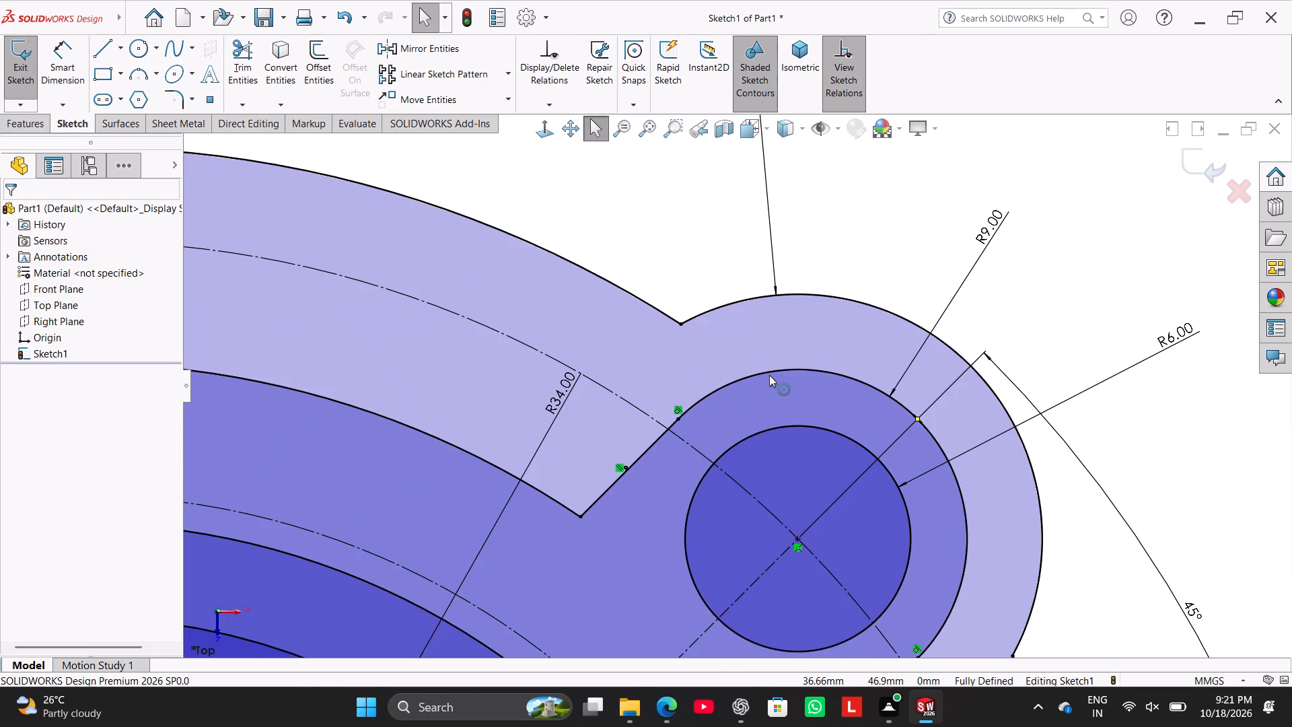
left_click(769, 375, "ctrl")
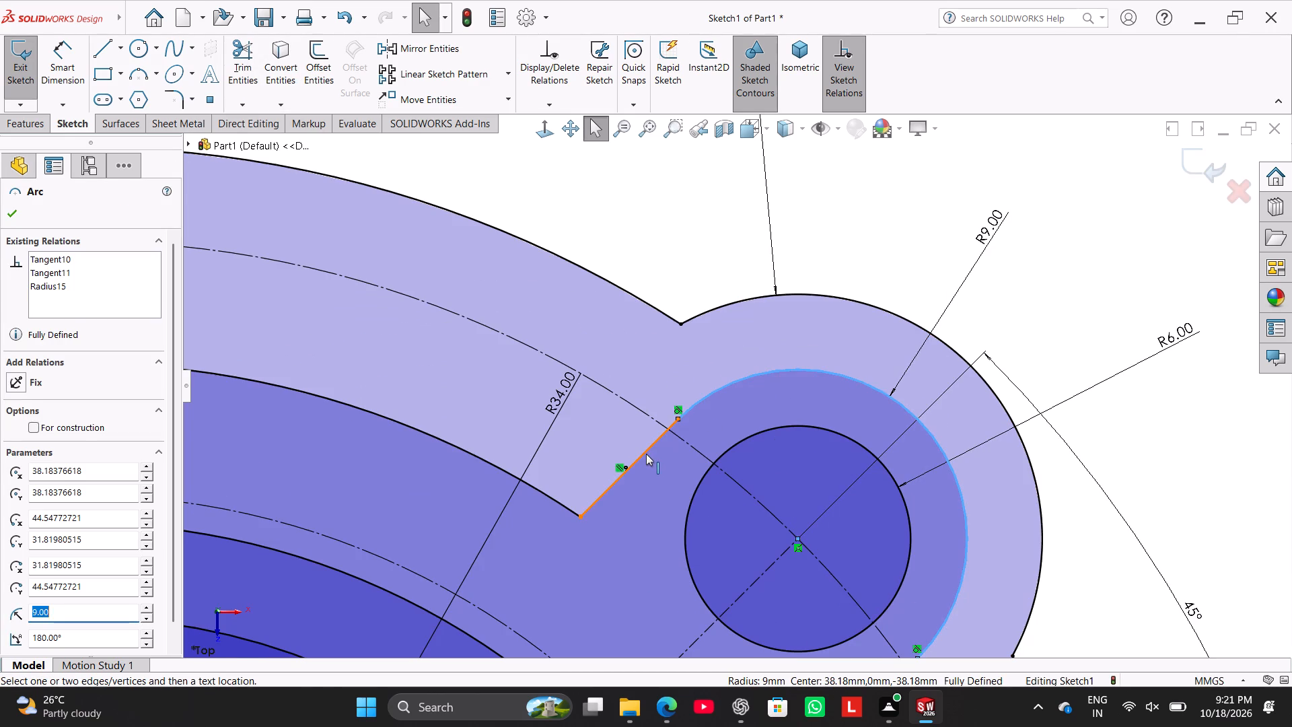
left_click(646, 454, "ctrl")
scroll(951, 522, "up", 3, "ctrl")
scroll(951, 550, "down", 1, "ctrl")
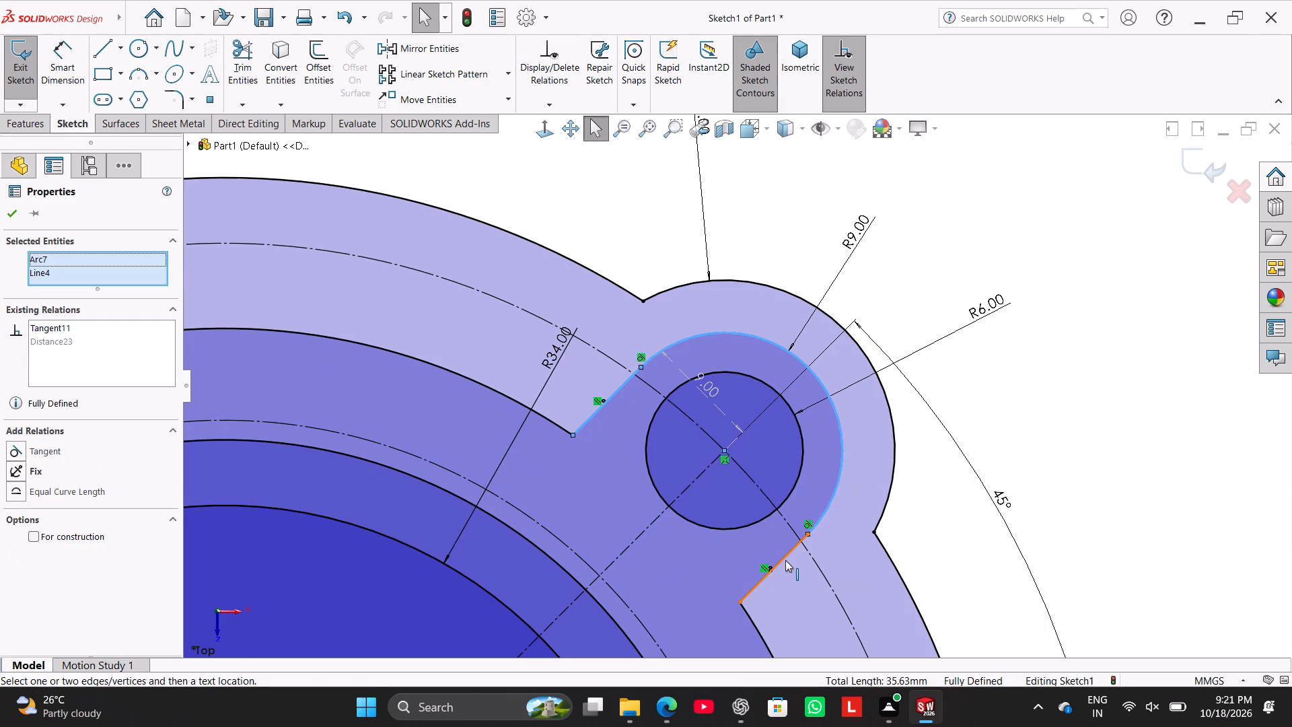
left_click(785, 560, "ctrl")
left_click(751, 525, "ctrl")
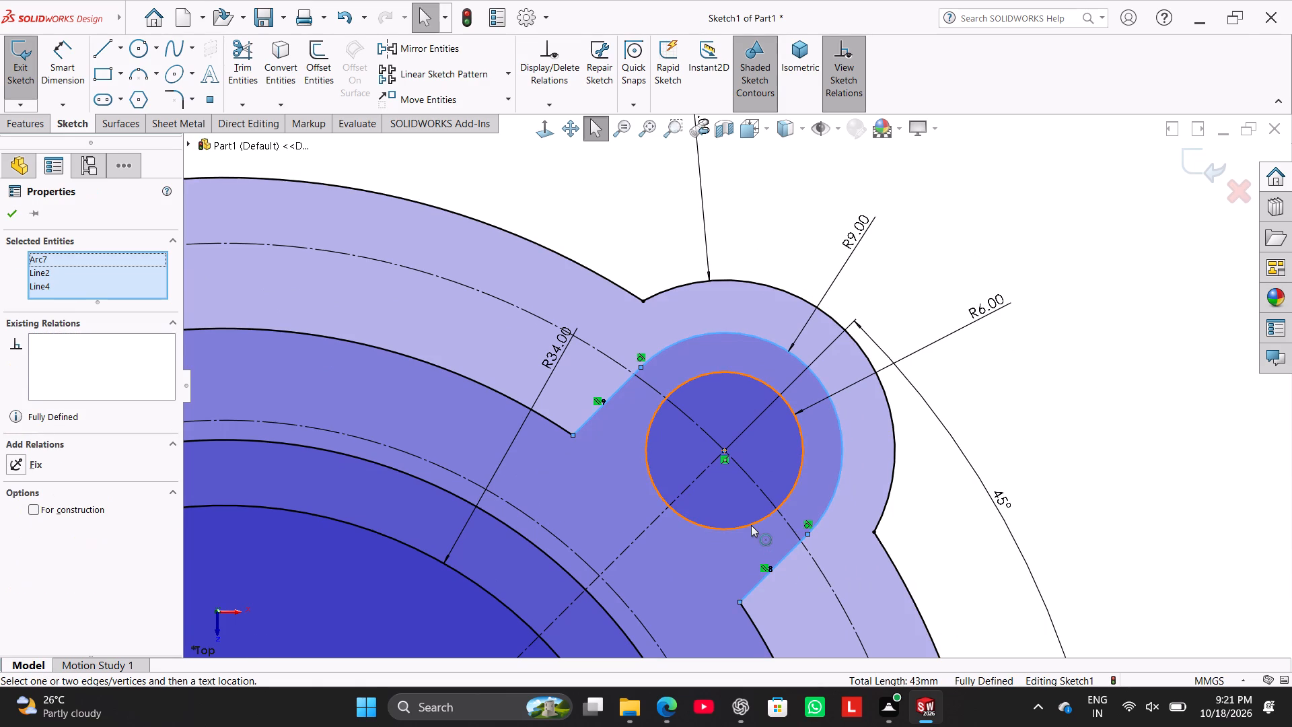
left_click(892, 483, "ctrl")
scroll(841, 541, "up", 5, "ctrl")
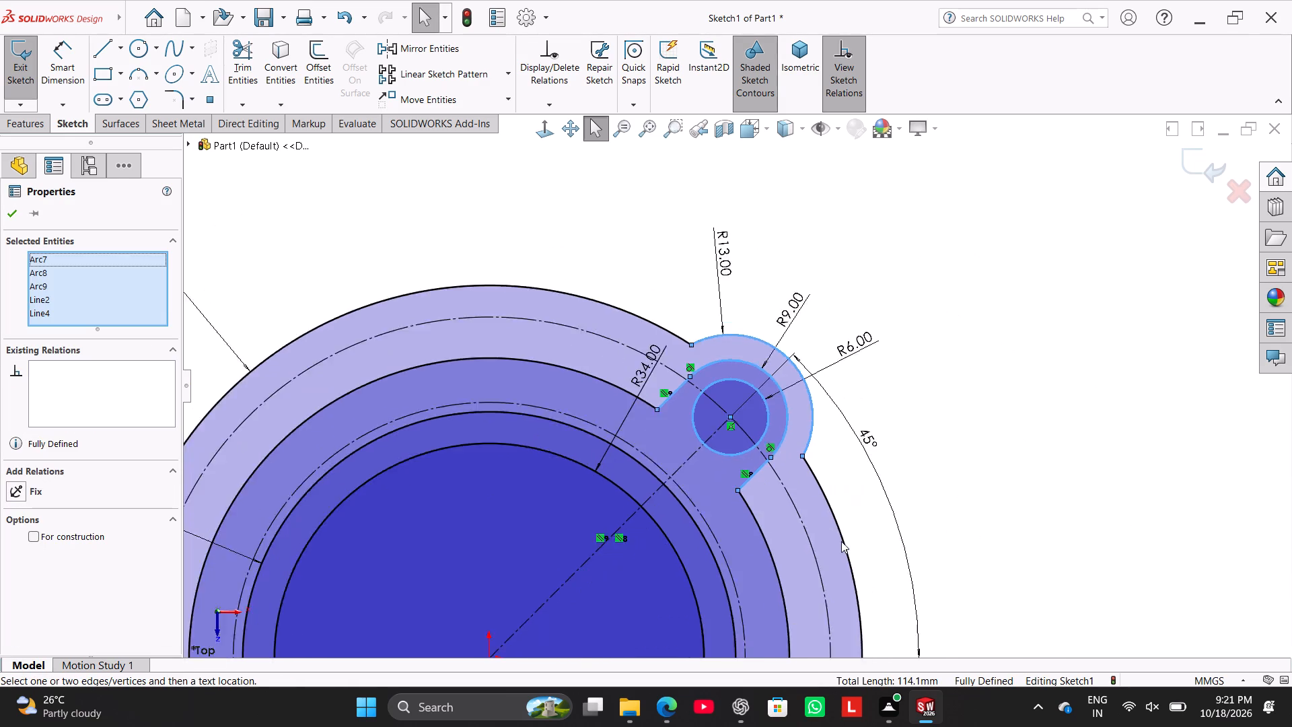
scroll(841, 541, "up", 3, "ctrl")
scroll(750, 481, "down", 2, "ctrl")
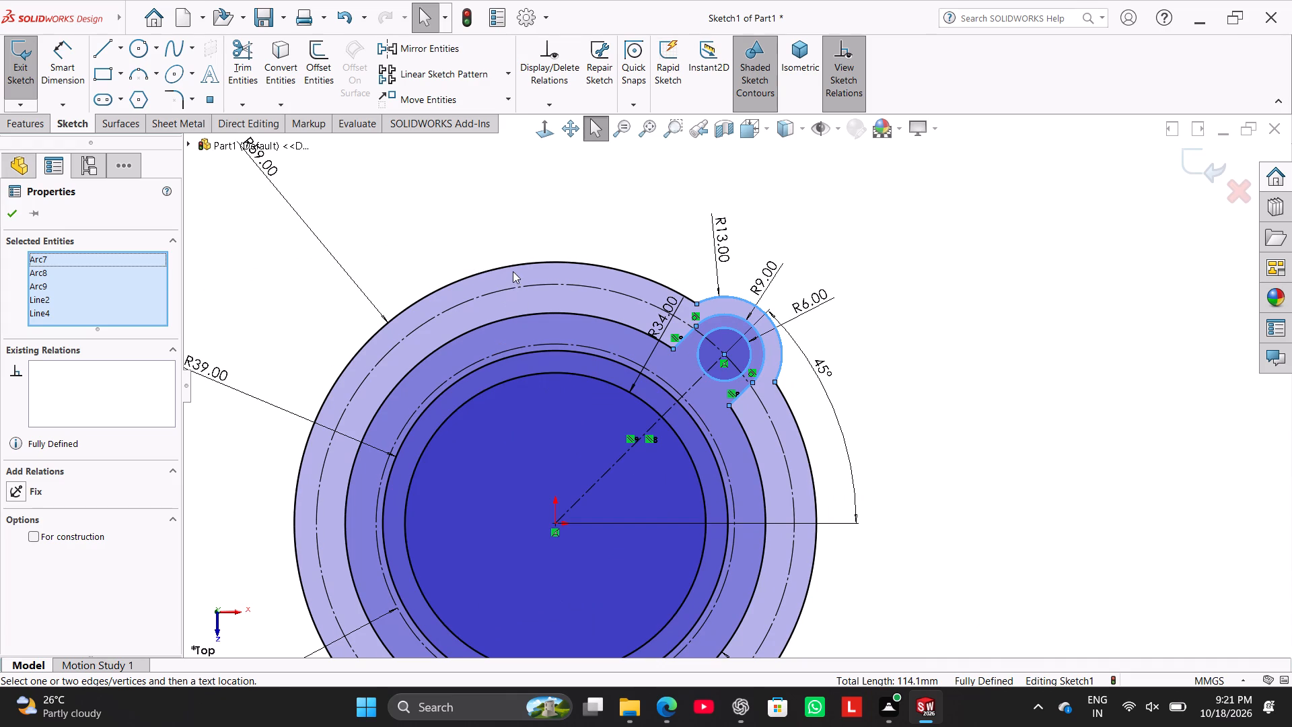
left_click(507, 66, "ctrl")
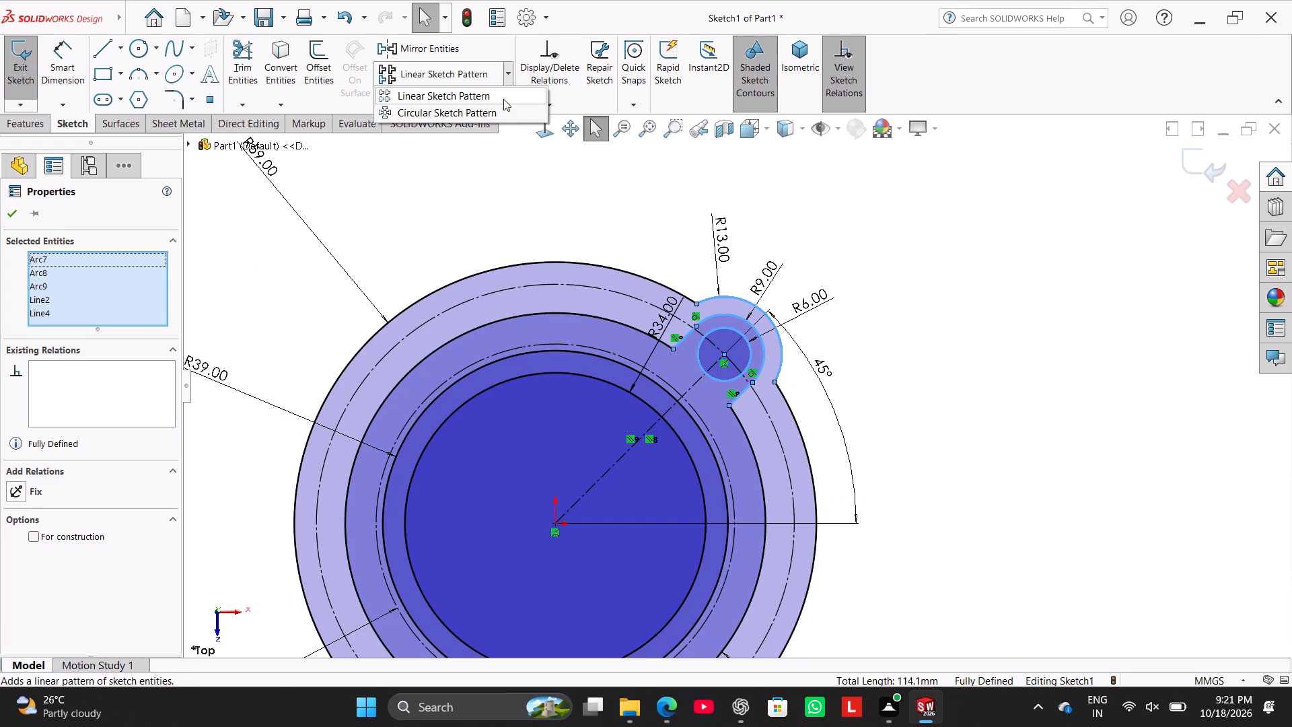
left_click(508, 112, "ctrl")
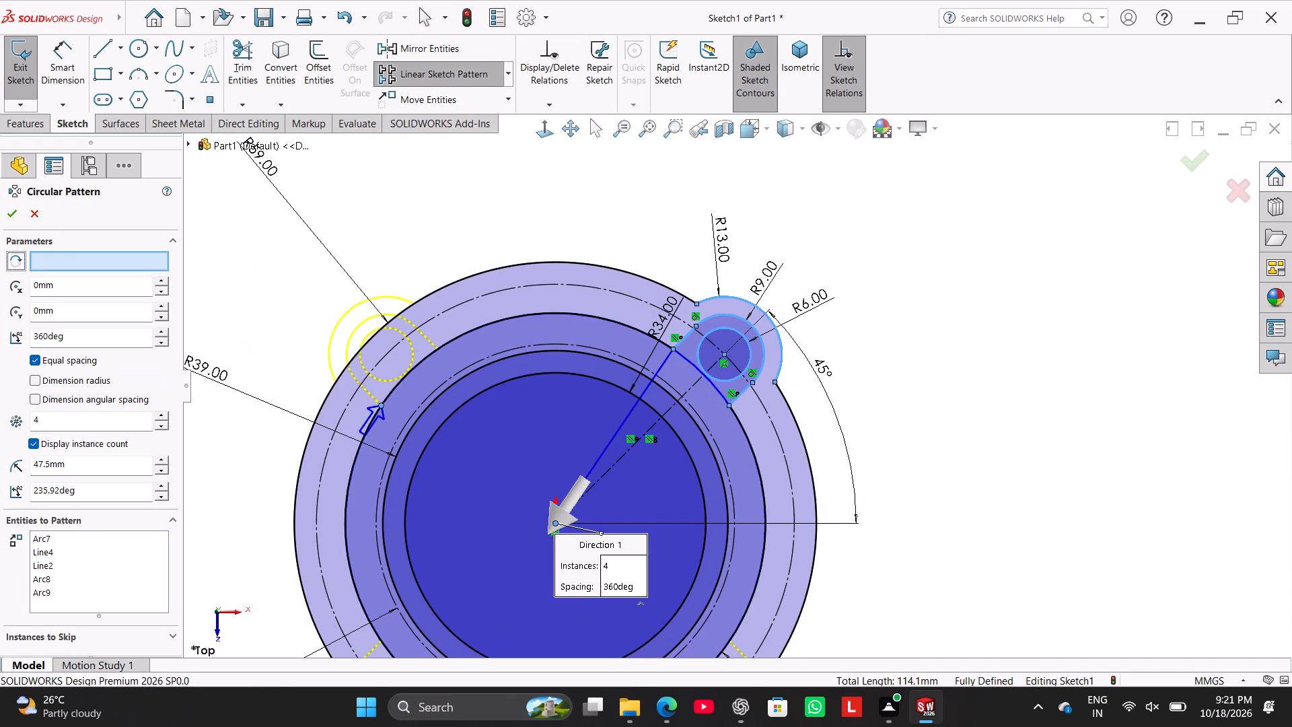
scroll(279, 420, "up", 2)
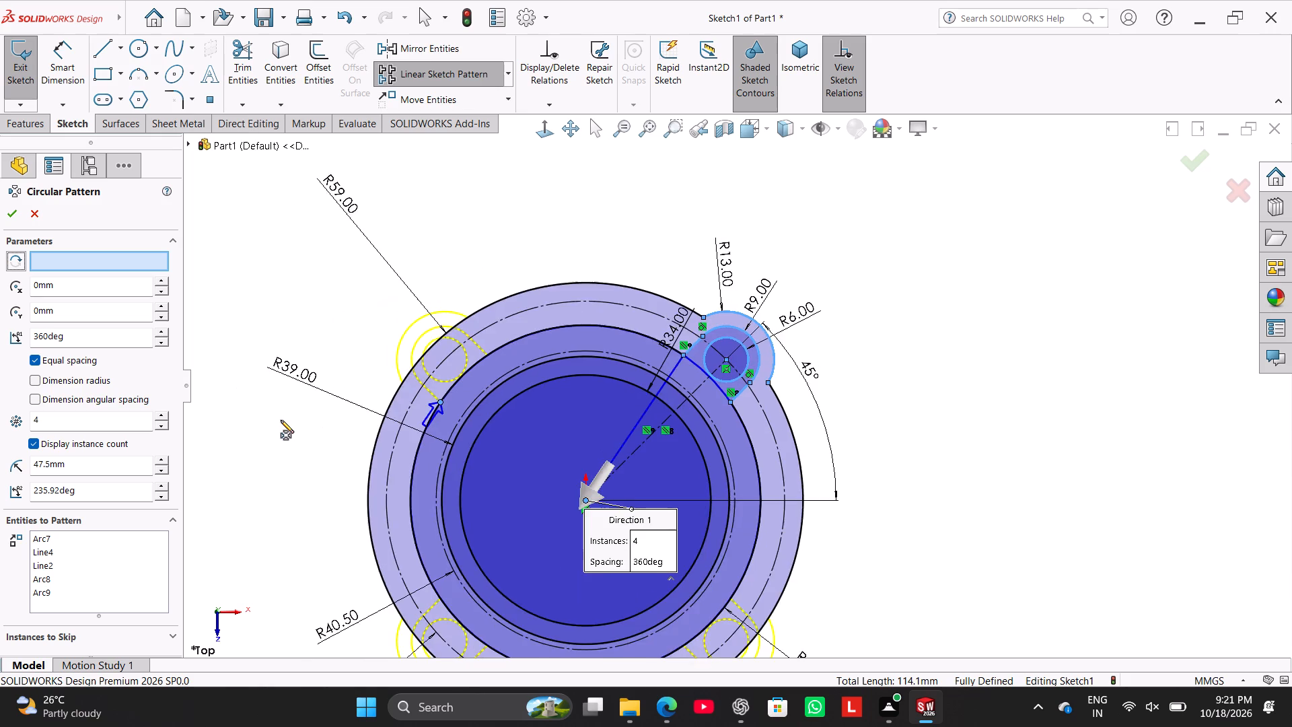
left_click(55, 265)
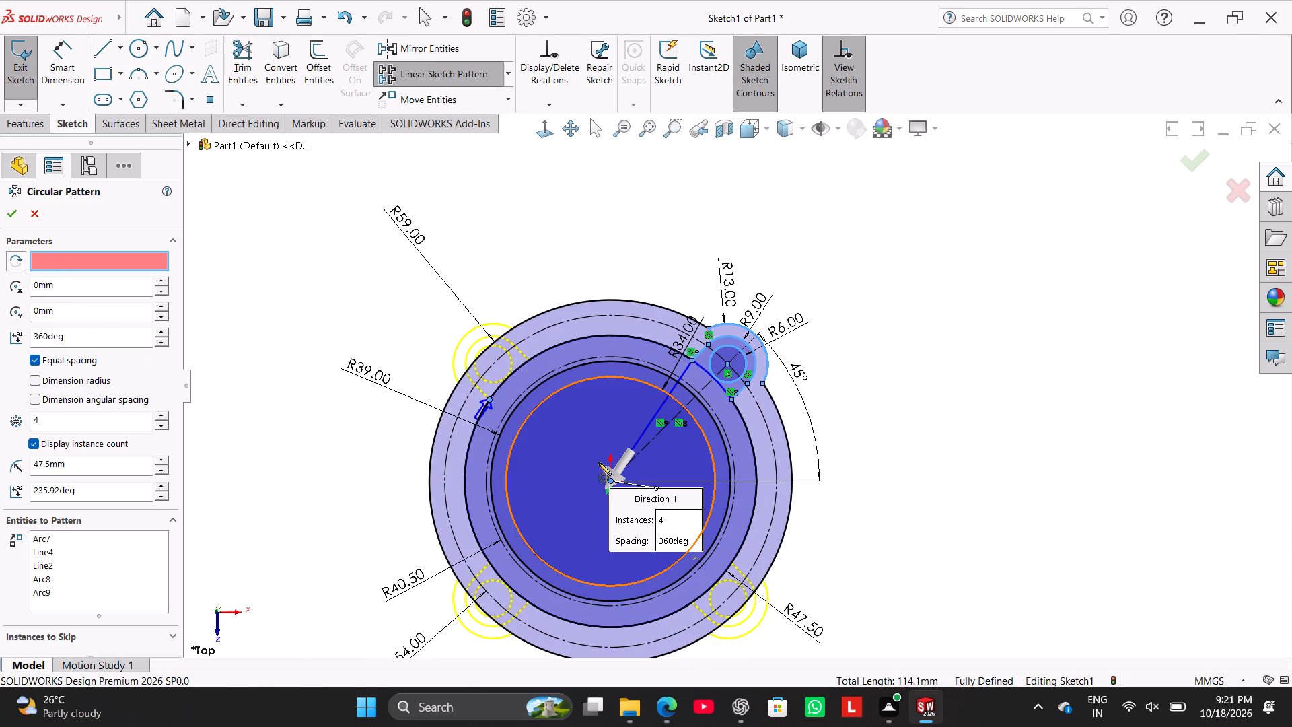
scroll(608, 475, "down", 9)
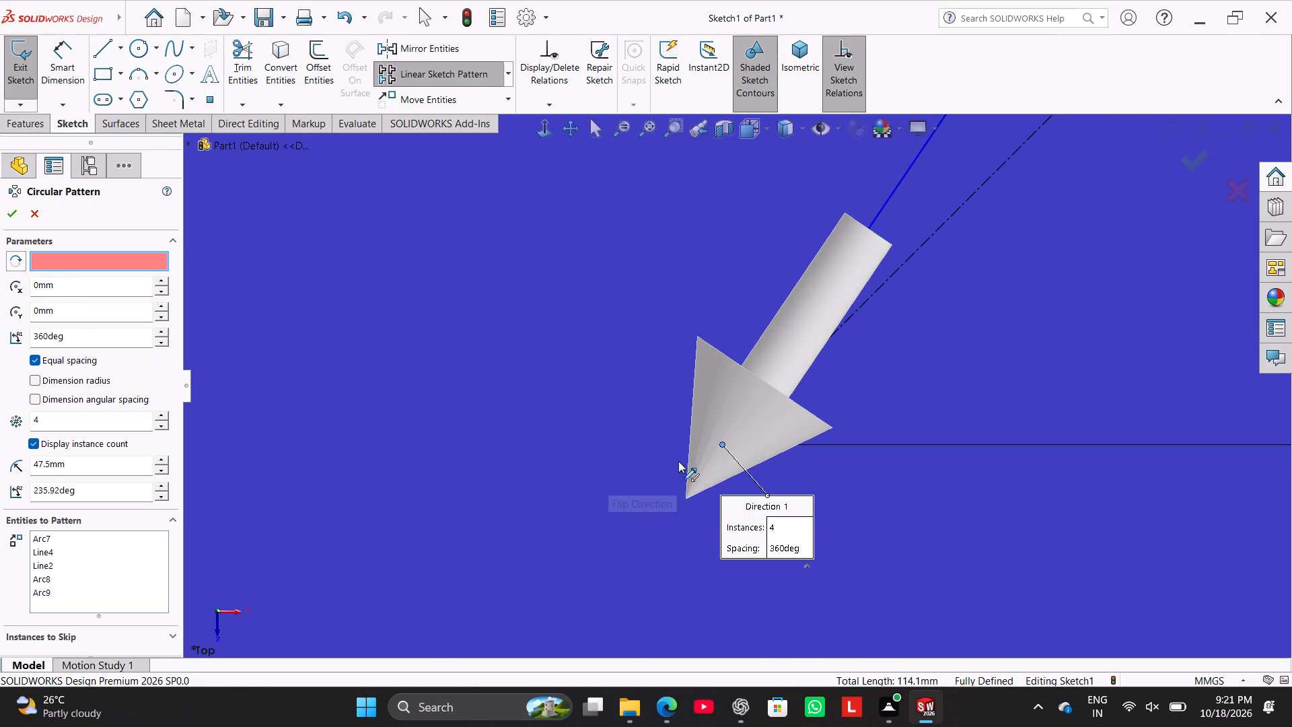
left_click(722, 445)
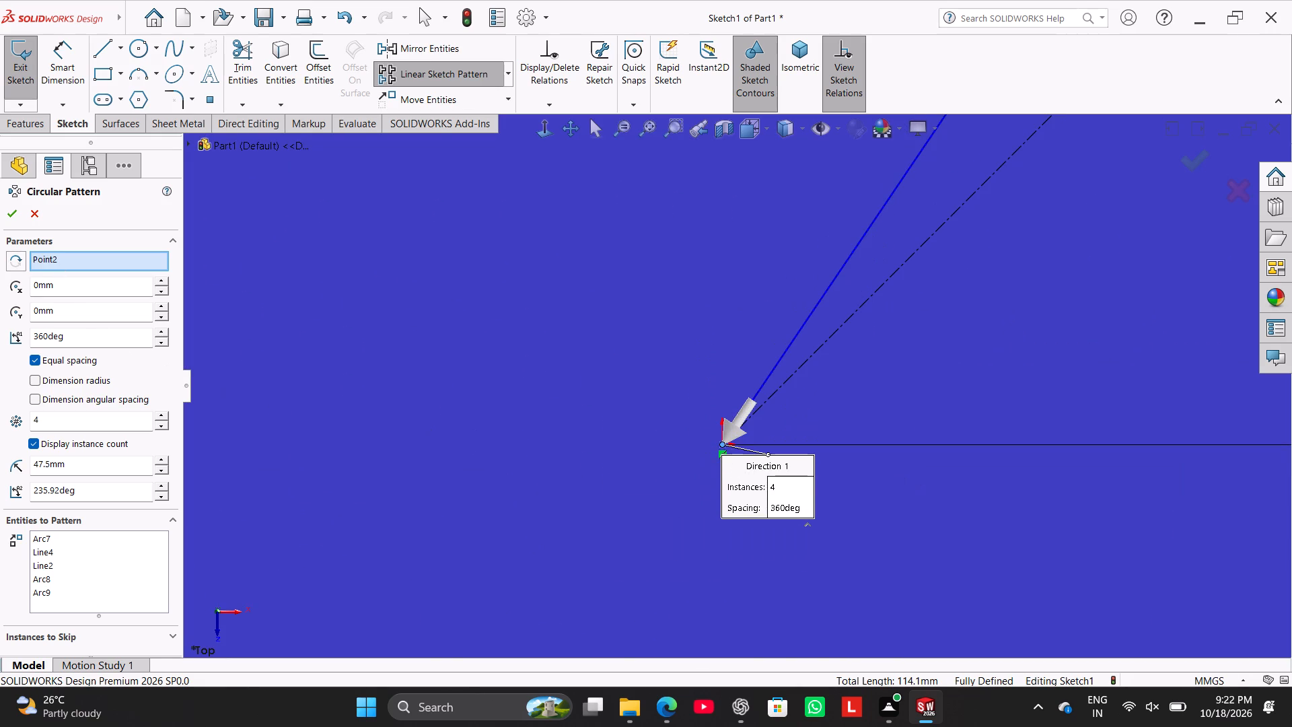
left_click(13, 215)
Trim the R47.50 circle's section between the two short lines of the upper-left patterned lobe.
scroll(864, 317, "up", 10)
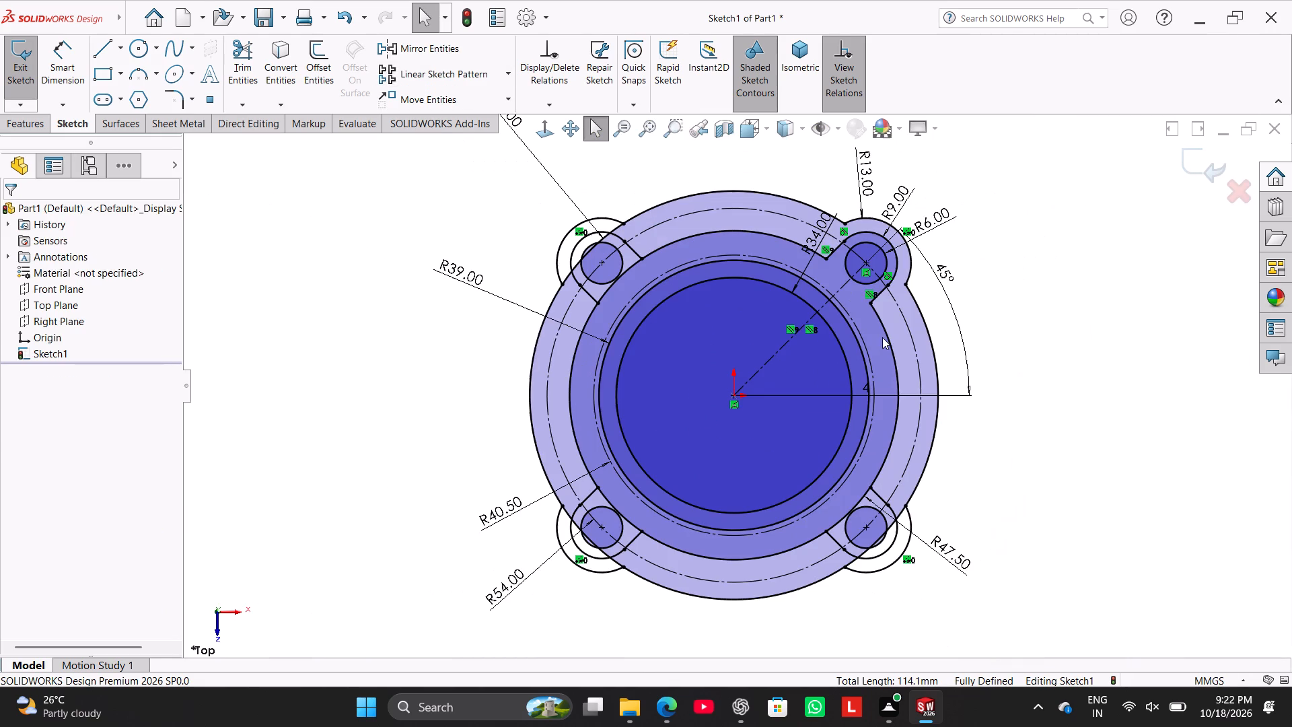
middle_click(234, 59)
left_click(238, 64)
scroll(623, 224, "down", 6)
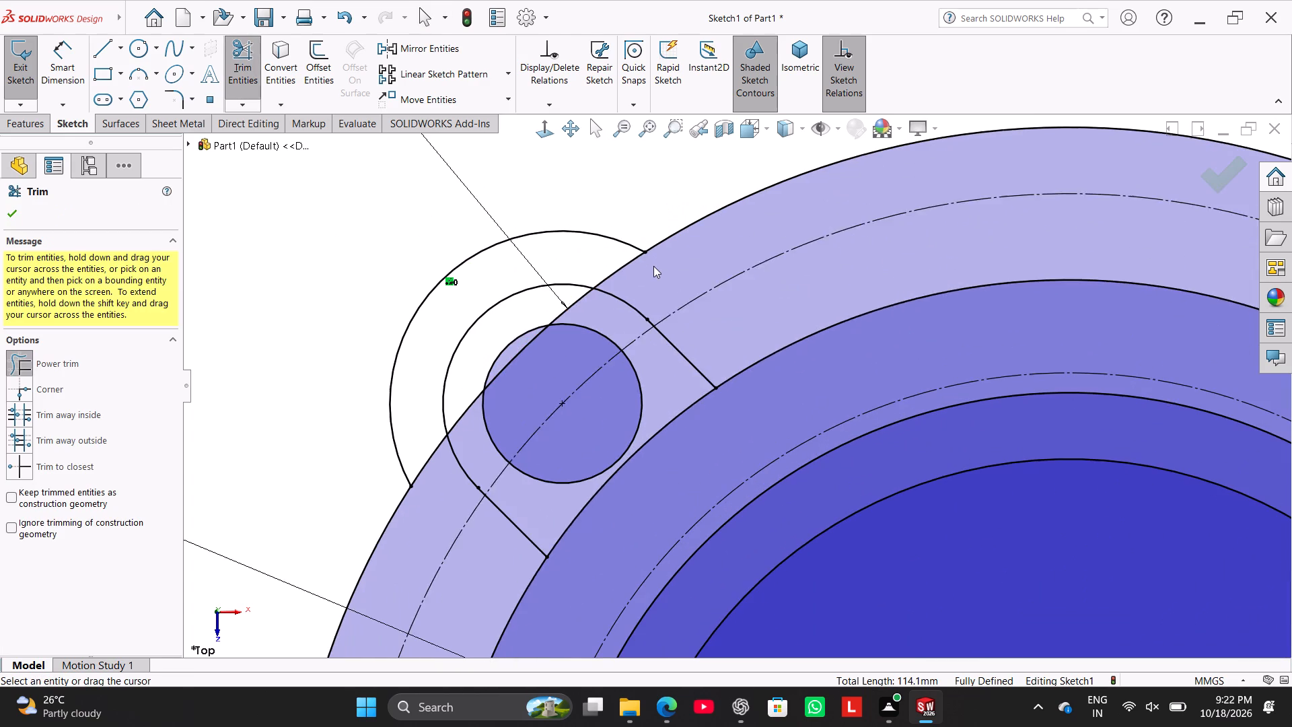
left_click_drag(711, 432, 686, 390)
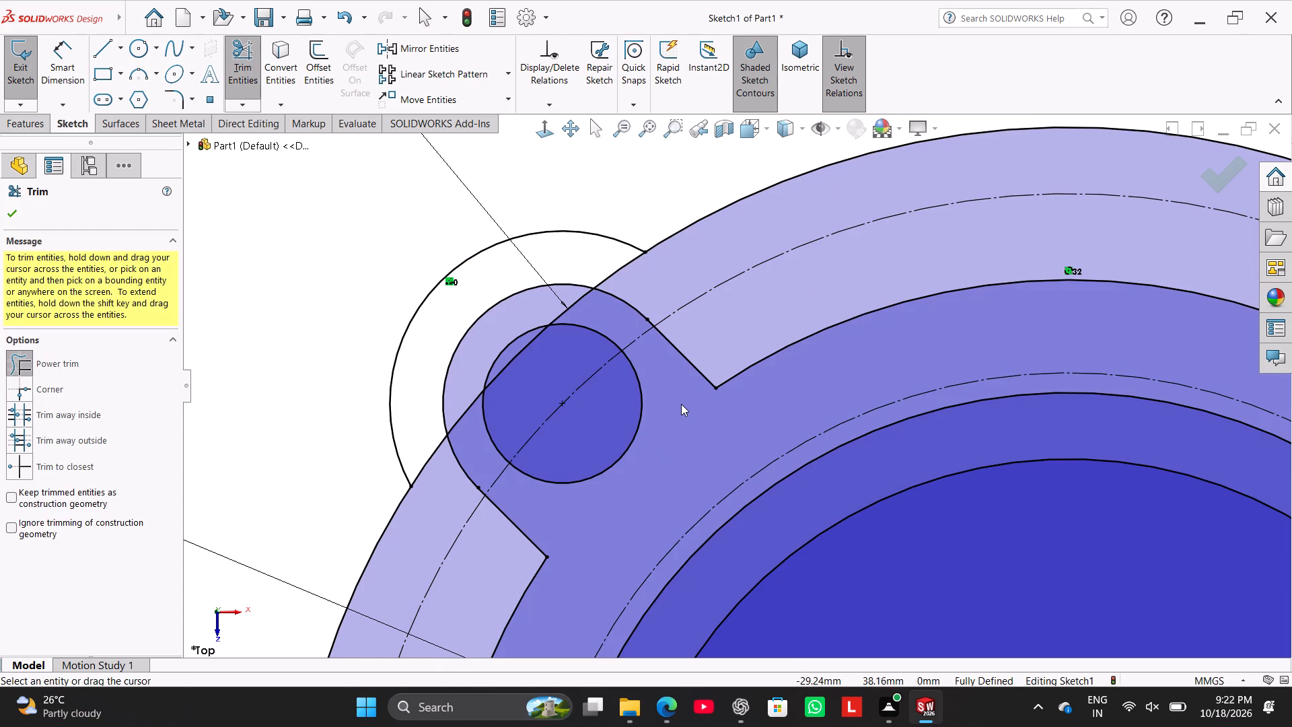
Trim away all sections of the R59.00 outermost circle that pass through the upper-left lobe's arcs and hole circle.
left_click_drag(636, 275, 598, 253)
left_click_drag(579, 298, 575, 292)
left_click_drag(437, 466, 419, 420)
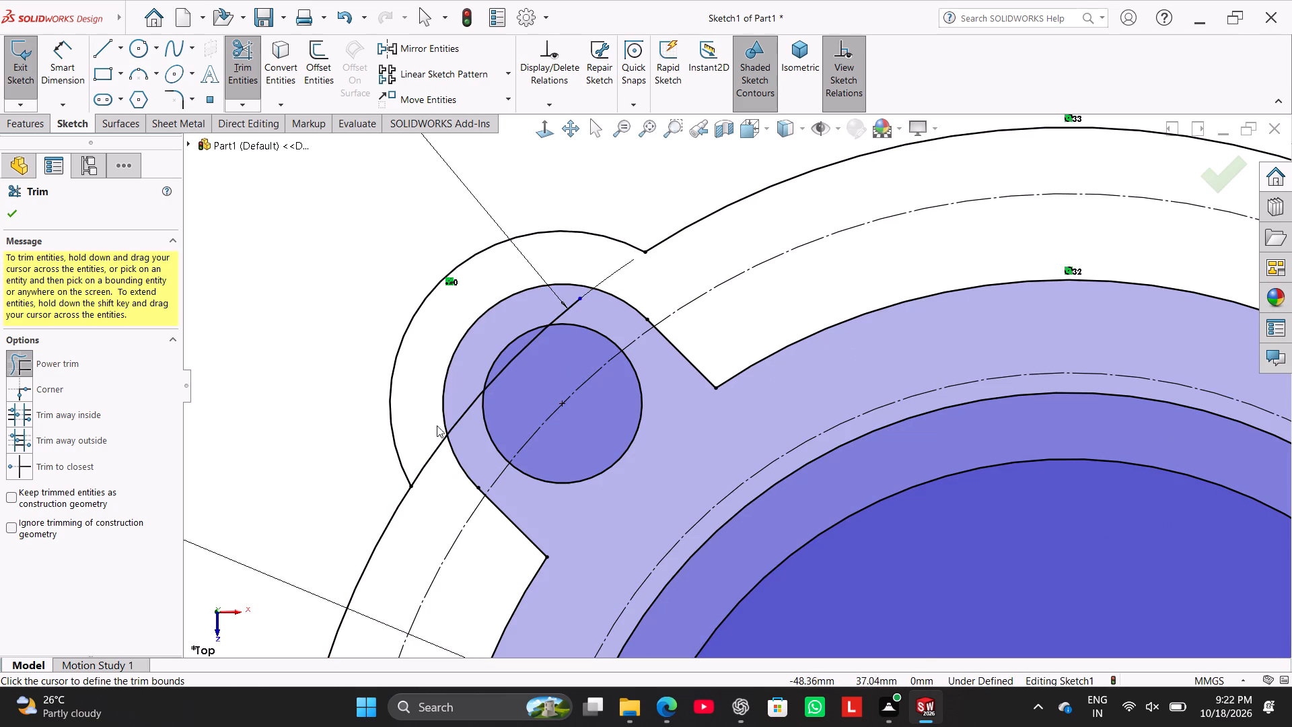
left_click_drag(462, 446, 466, 397)
left_click_drag(448, 476, 419, 403)
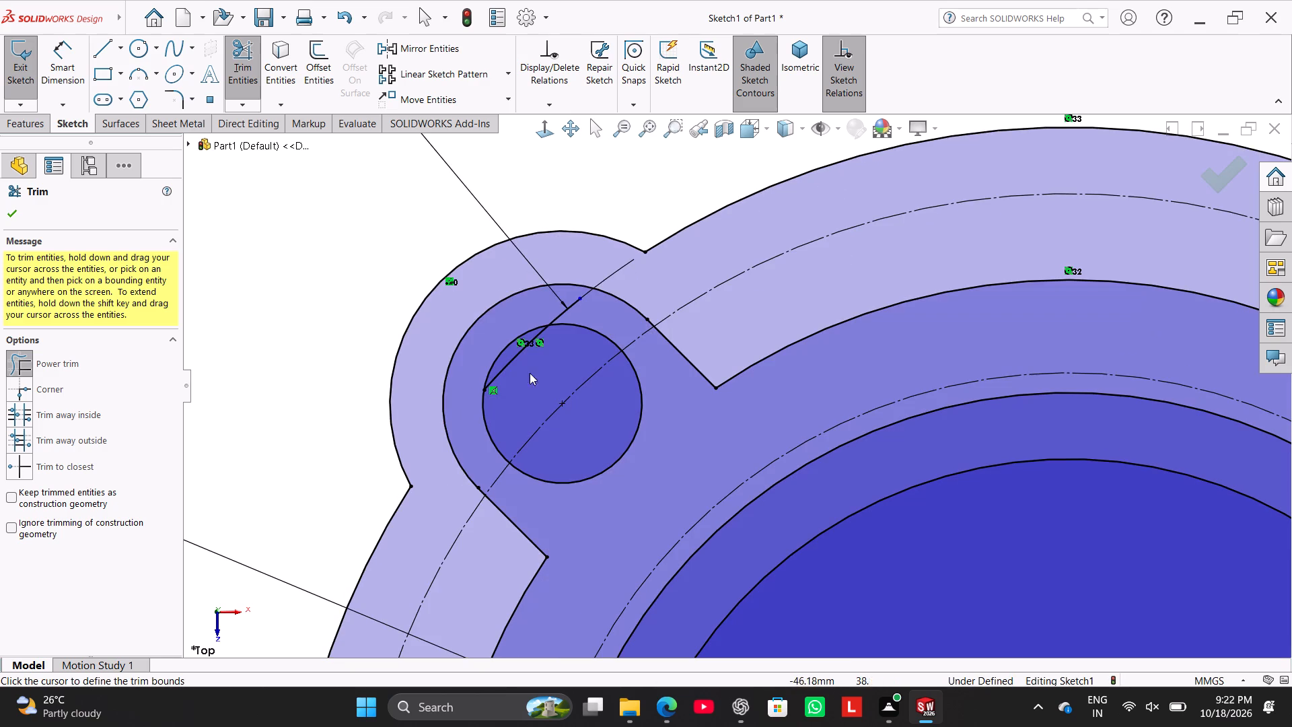
left_click_drag(610, 312, 546, 306)
scroll(587, 370, "down", 4)
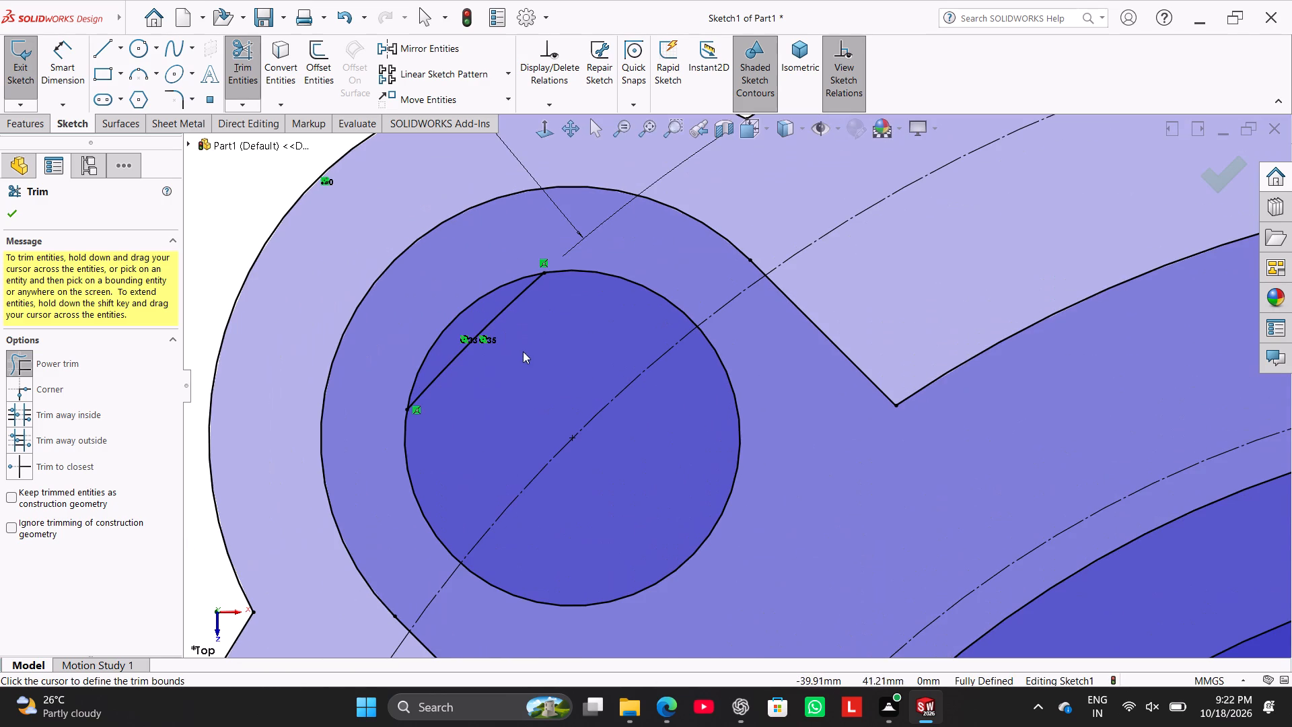
left_click_drag(523, 351, 487, 310)
scroll(587, 390, "up", 7)
scroll(763, 457, "up", 1)
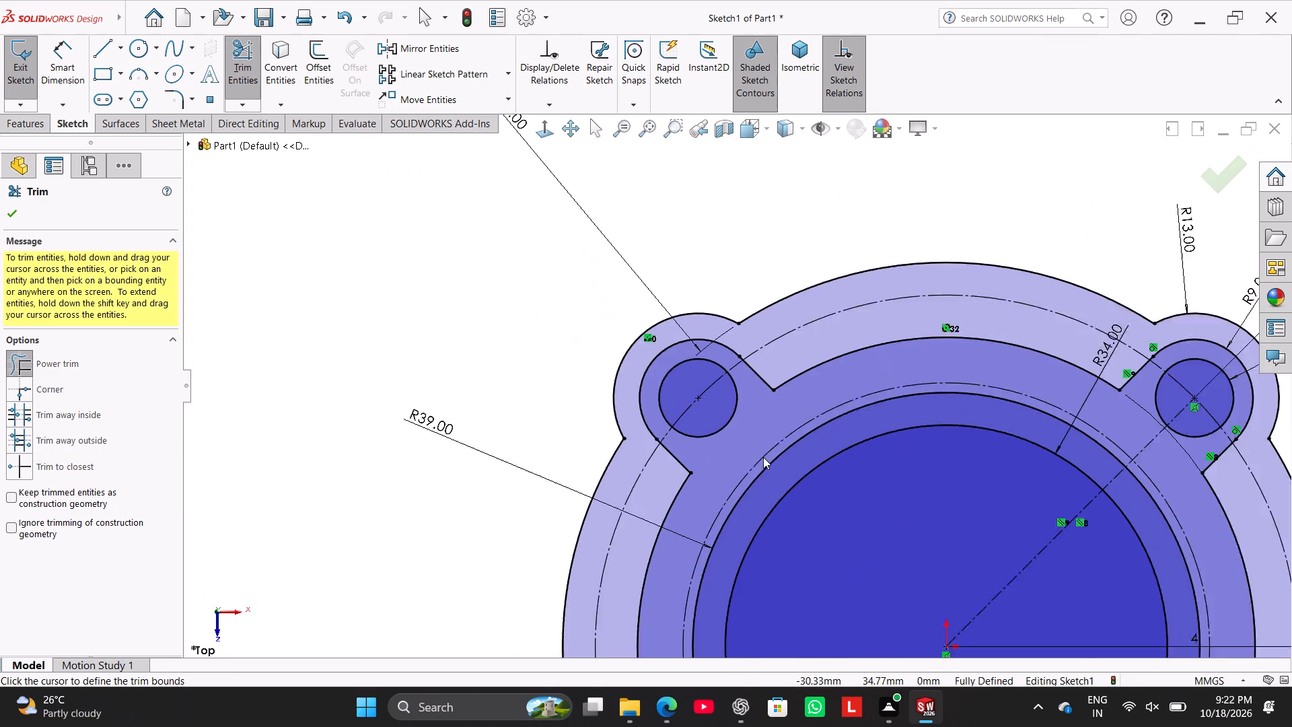
Trim the R47.50 circle's section between the two short lines of the lower-right lobe.
scroll(763, 457, "up", 4)
scroll(861, 528, "up", 3)
scroll(861, 528, "down", 14)
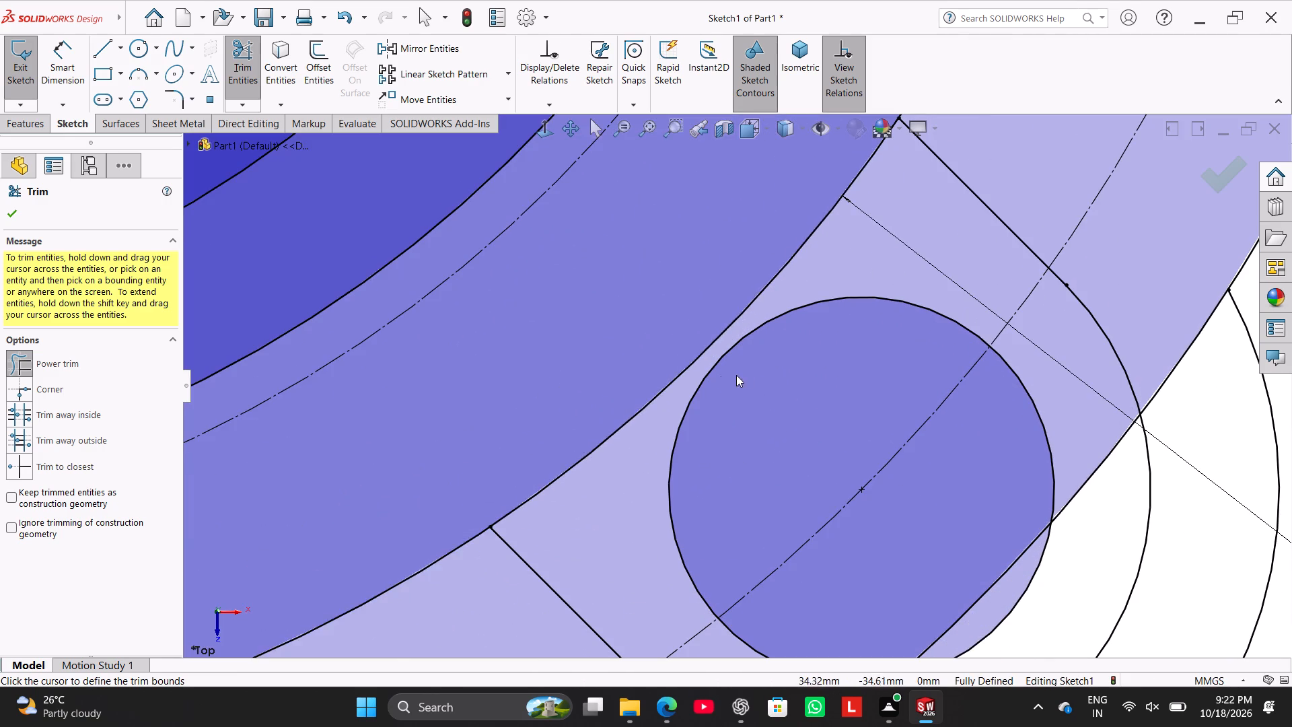
left_click_drag(534, 391, 612, 487)
Trim away all sections of the R59.00 outermost circle that pass through the lower-right lobe's arcs and hole circle.
scroll(708, 351, "up", 6)
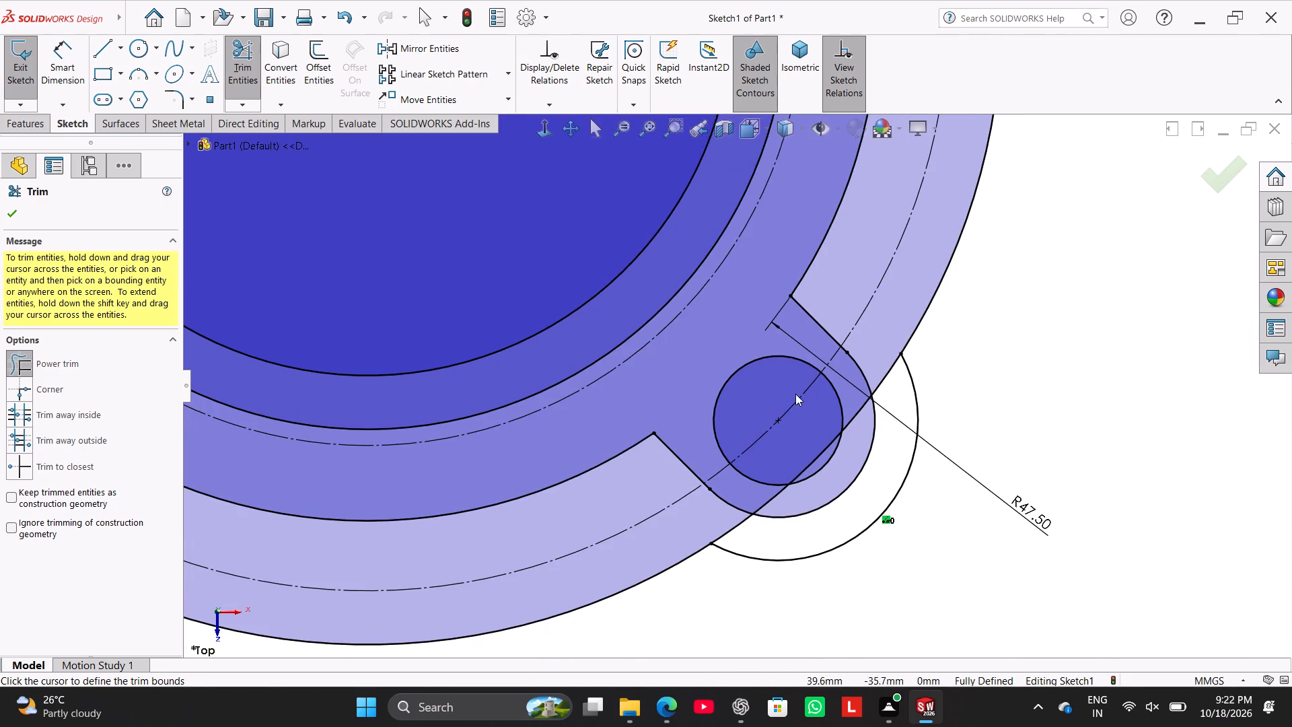
scroll(799, 398, "down", 3)
left_click_drag(875, 388, 904, 453)
left_click_drag(818, 463, 830, 495)
left_click_drag(728, 557, 785, 576)
left_click_drag(652, 608, 719, 637)
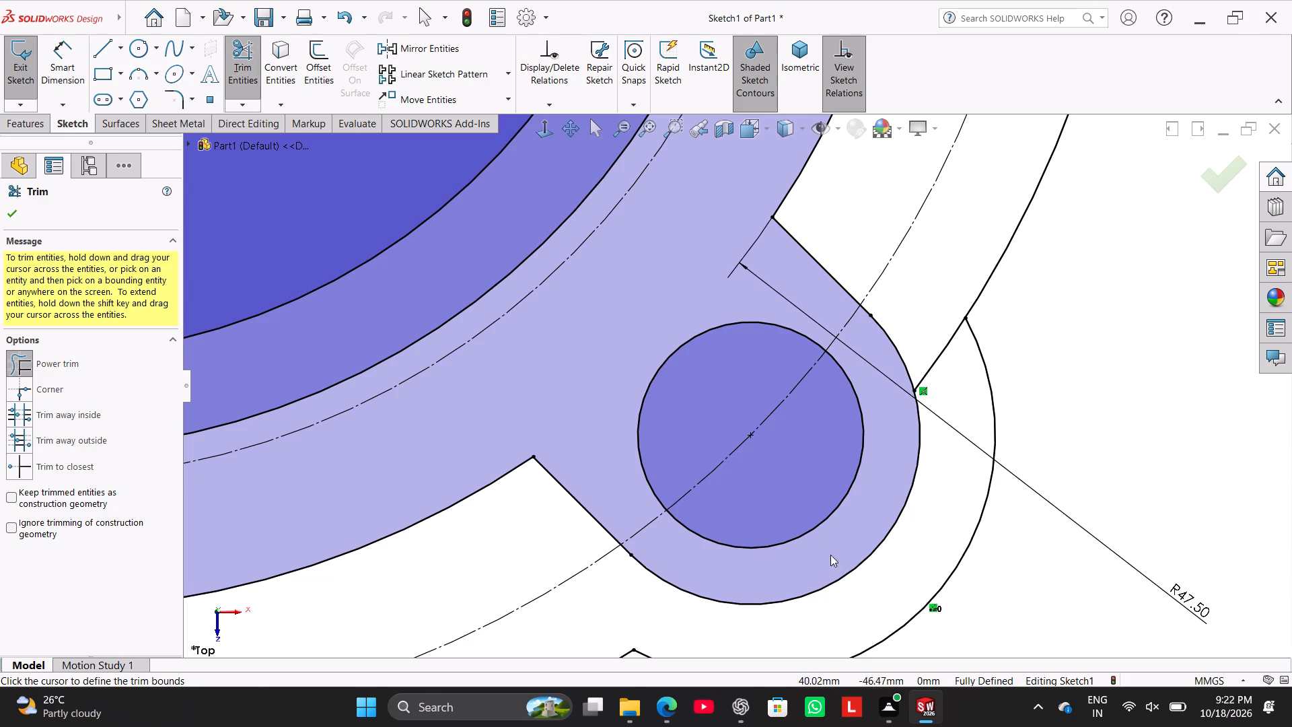
left_click_drag(935, 310, 968, 368)
Trim away all sections of the R59.00 outermost circle that pass through the lower-left lobe's arcs and hole circle, and finish trimming.
scroll(827, 518, "up", 10)
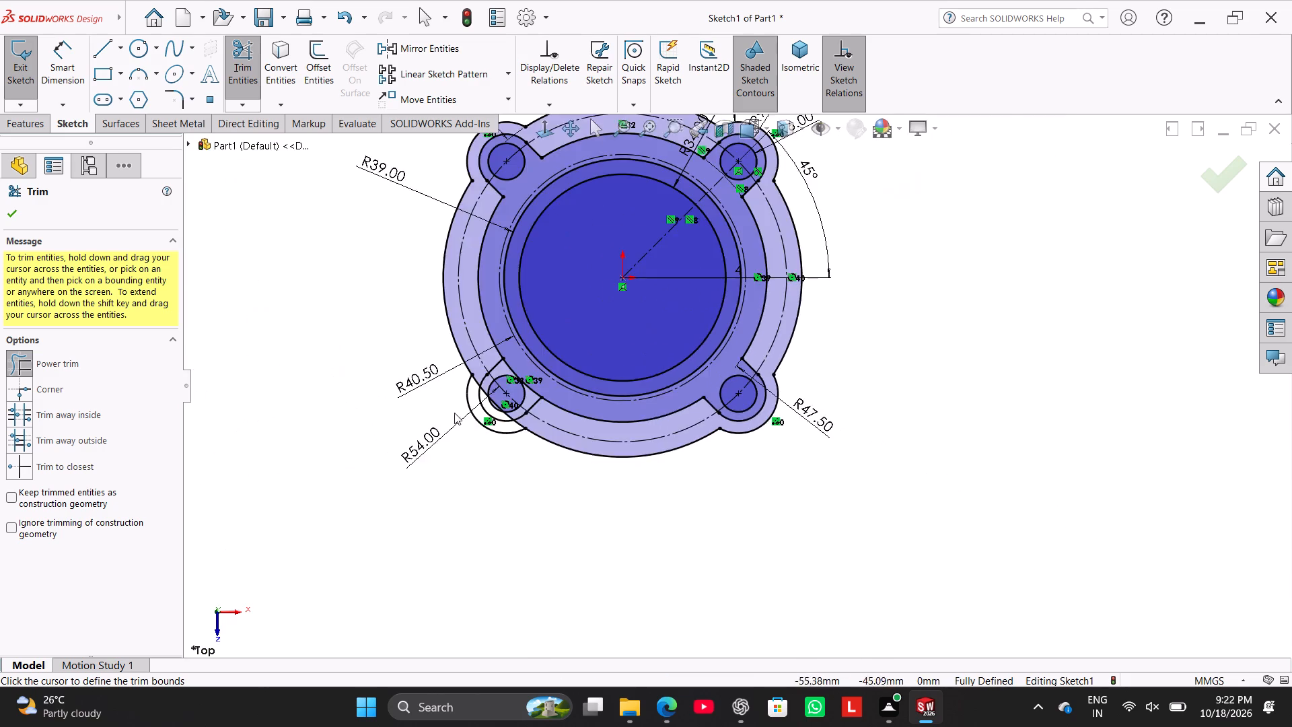
scroll(454, 409, "down", 8)
left_click_drag(1031, 289, 1031, 314)
left_click_drag(923, 437, 886, 448)
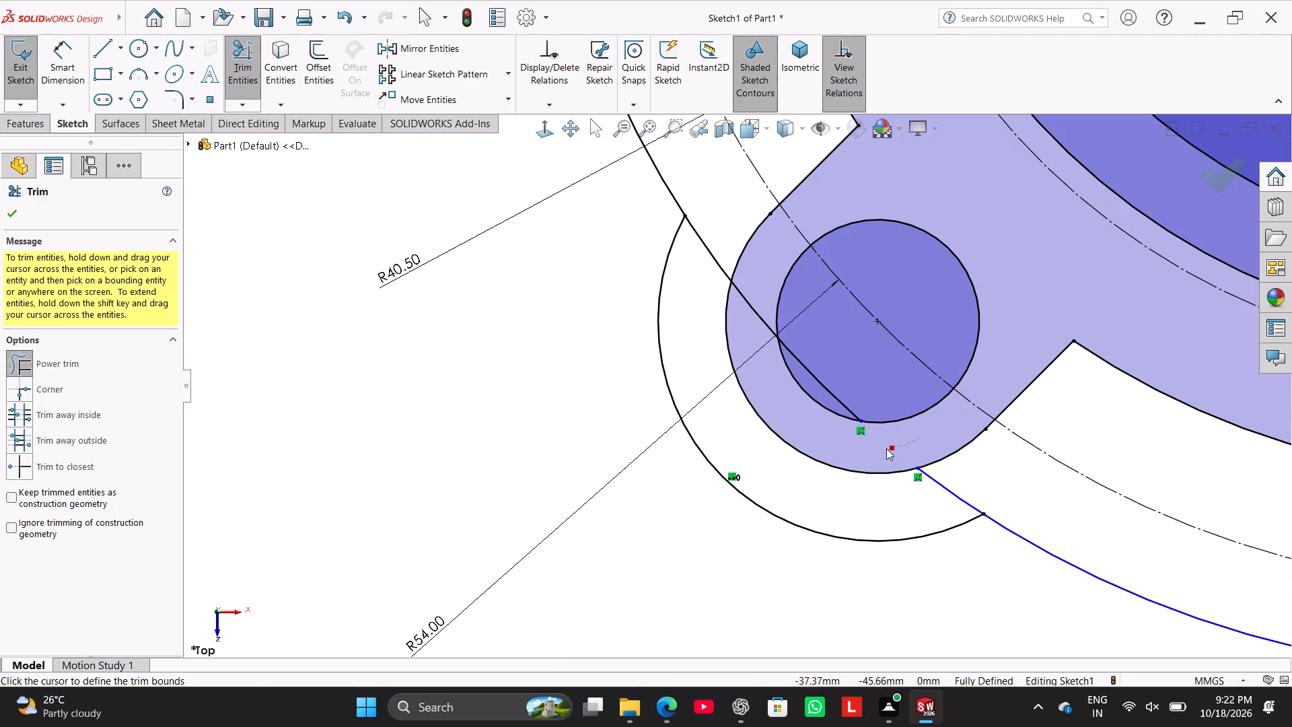
left_click_drag(886, 448, 880, 450)
left_click_drag(838, 375, 816, 380)
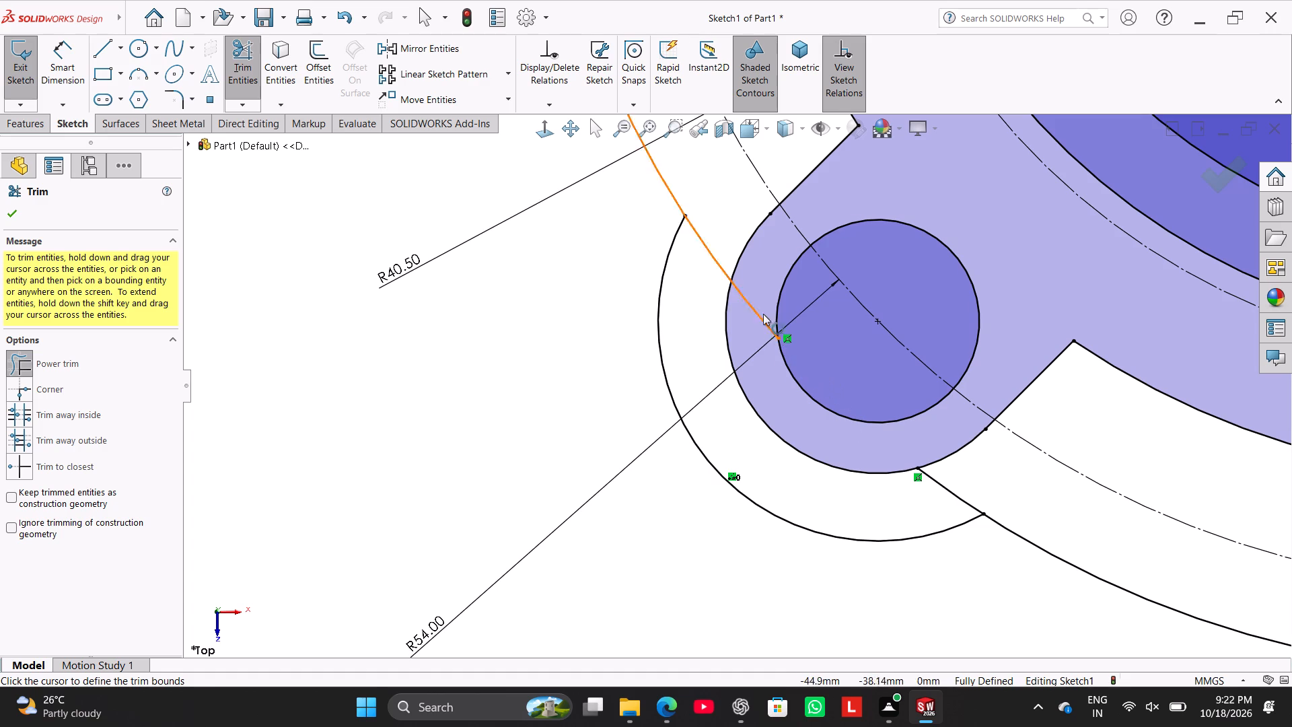
left_click_drag(760, 296, 756, 315)
left_click_drag(721, 241, 707, 268)
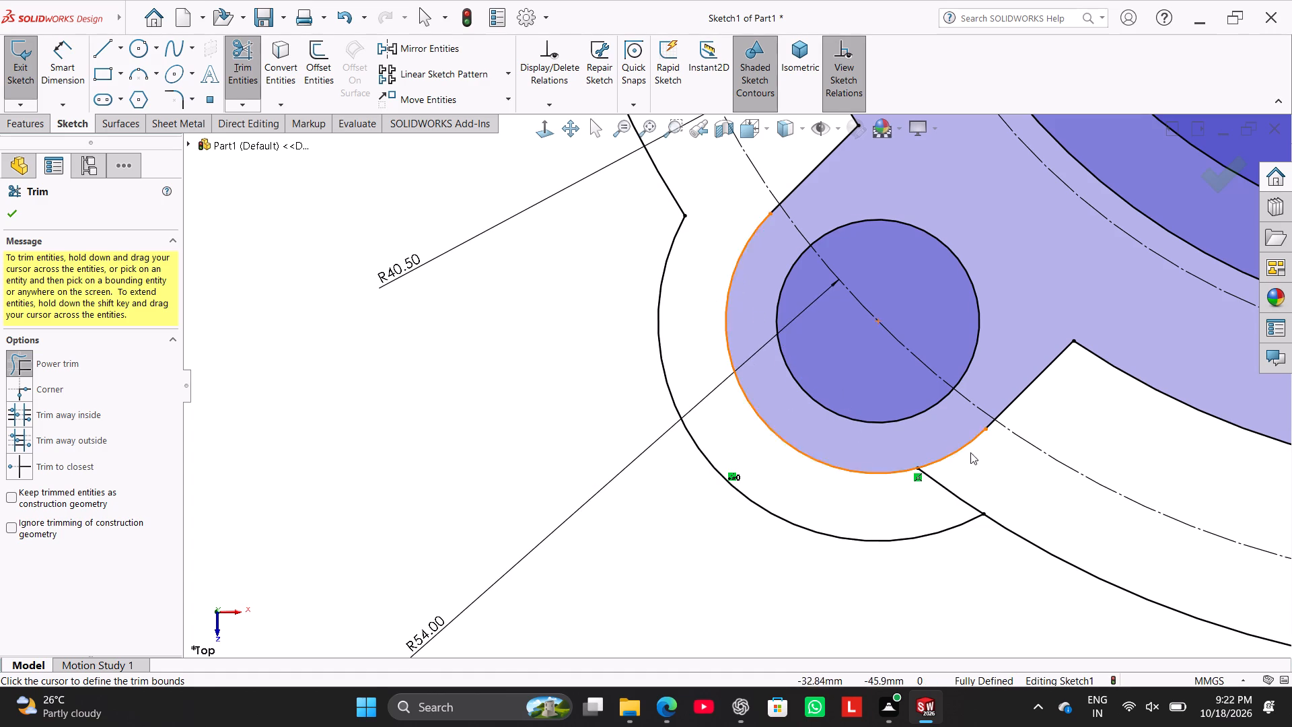
left_click_drag(987, 464, 942, 501)
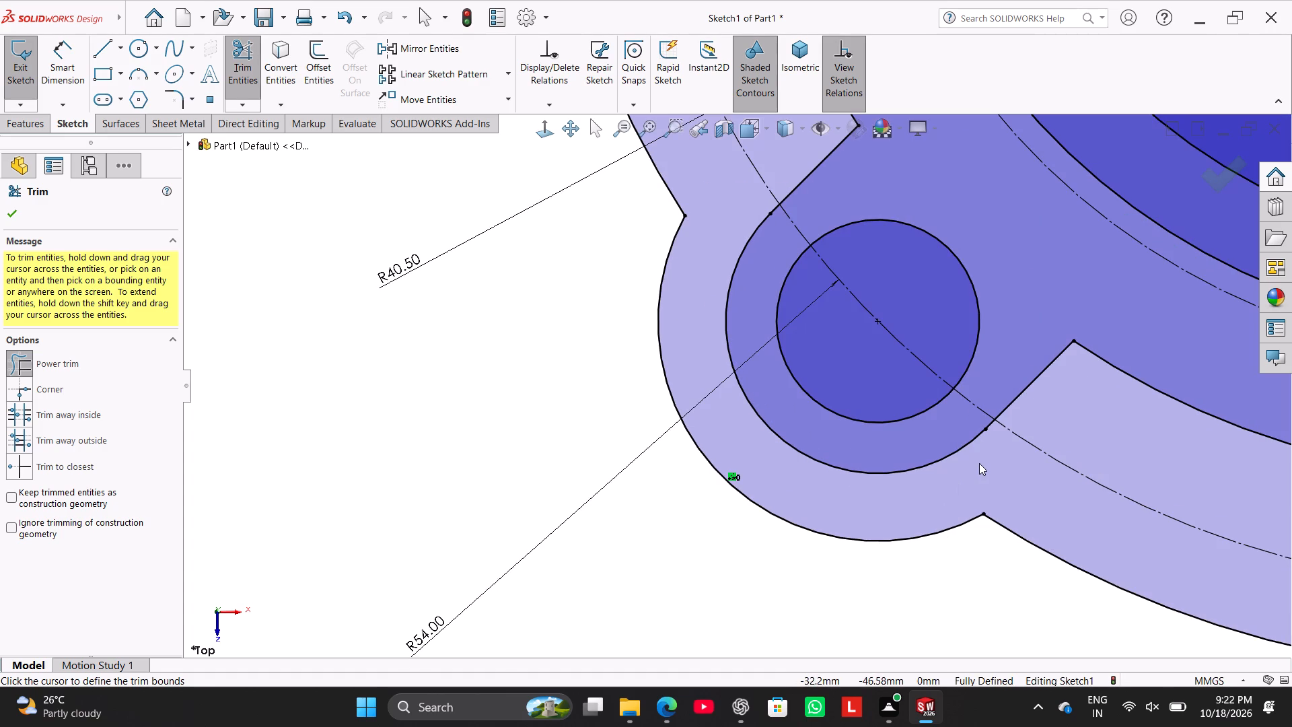
scroll(979, 459, "up", 10)
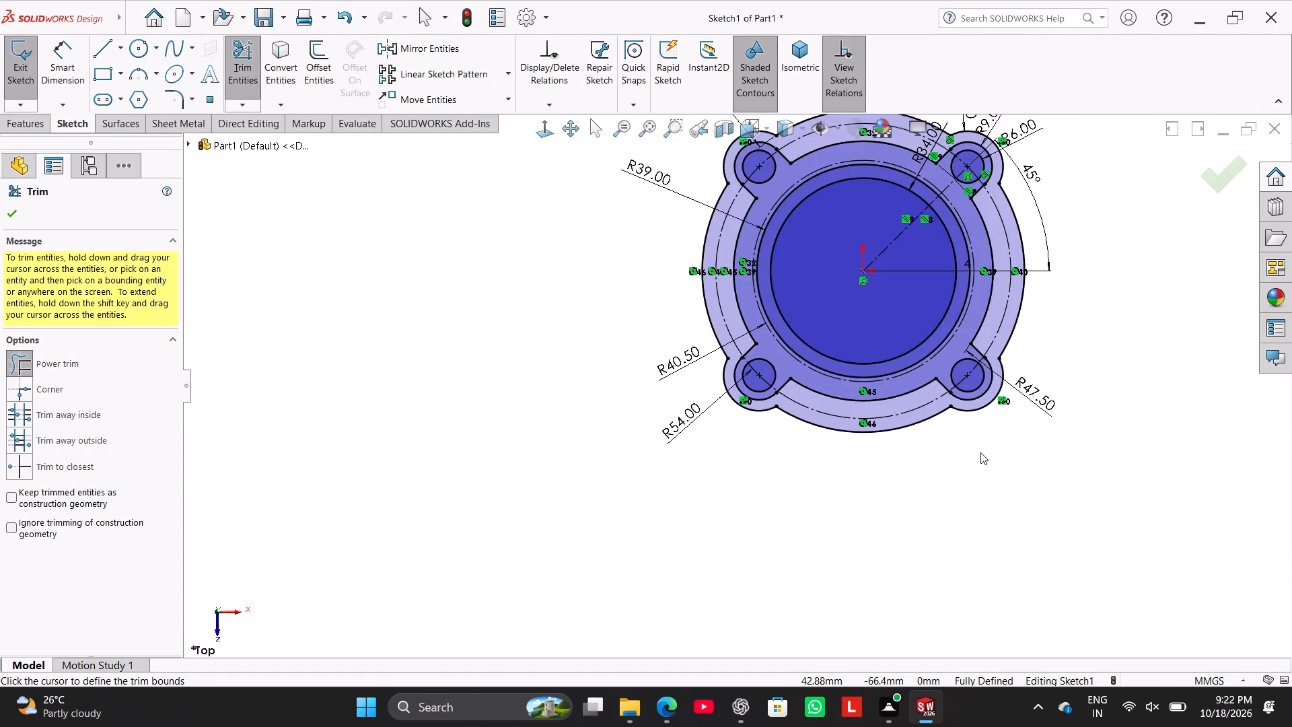
scroll(980, 452, "up", 1)
scroll(964, 405, "down", 1)
scroll(955, 390, "up", 2)
scroll(857, 269, "up", 2)
scroll(844, 263, "down", 4)
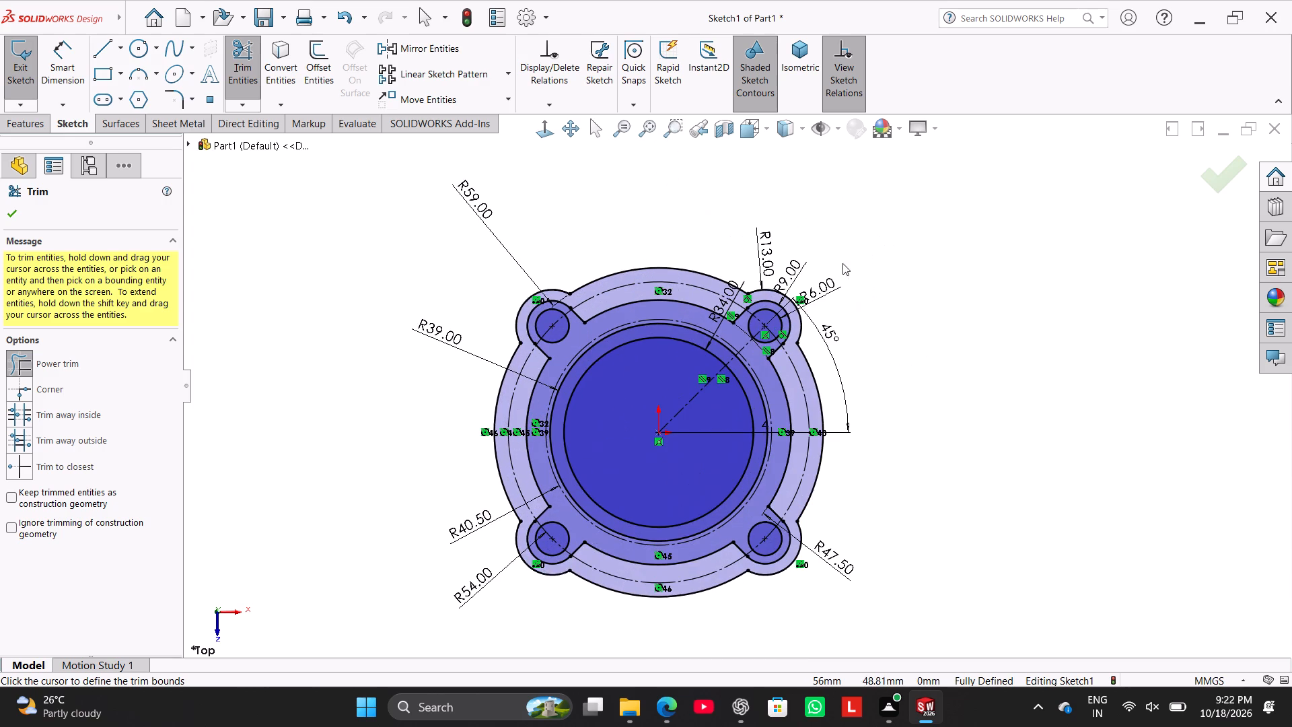
left_click(15, 218)
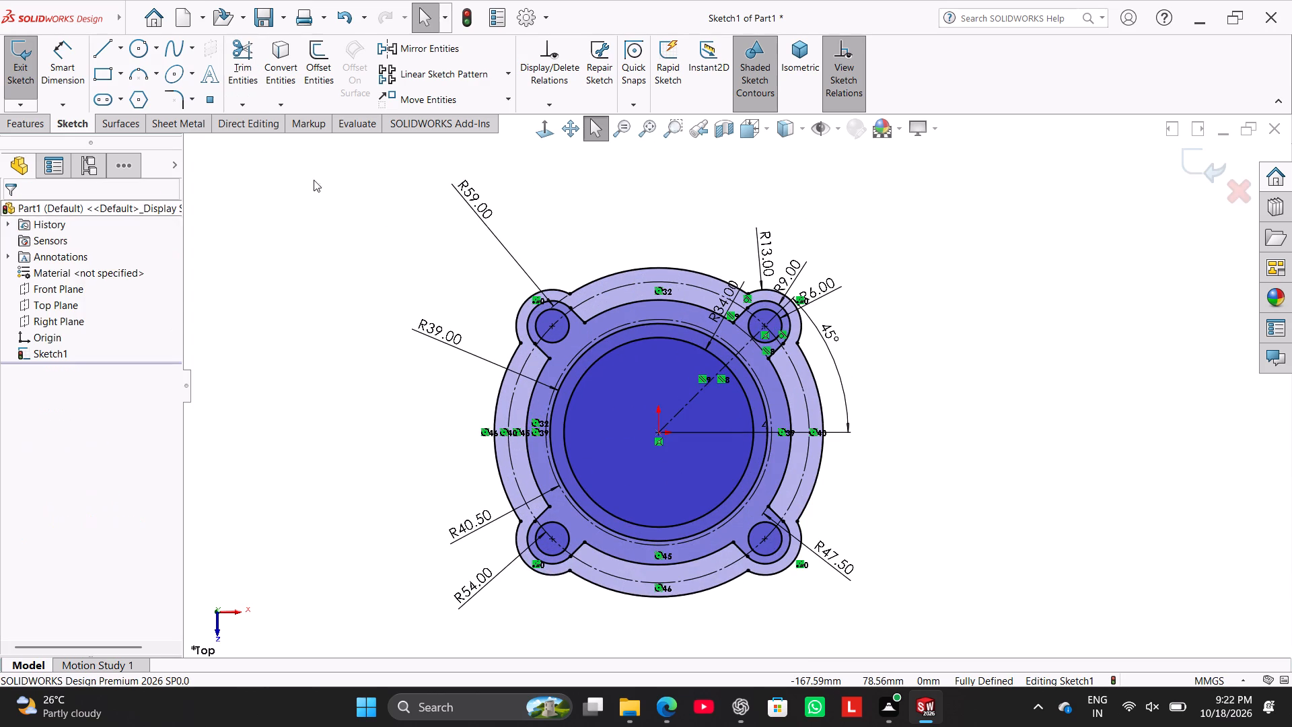
Reposition the R59.00 dimension text above the outermost arc, nearer the upper-left lobe.
left_click_drag(466, 195, 565, 227)
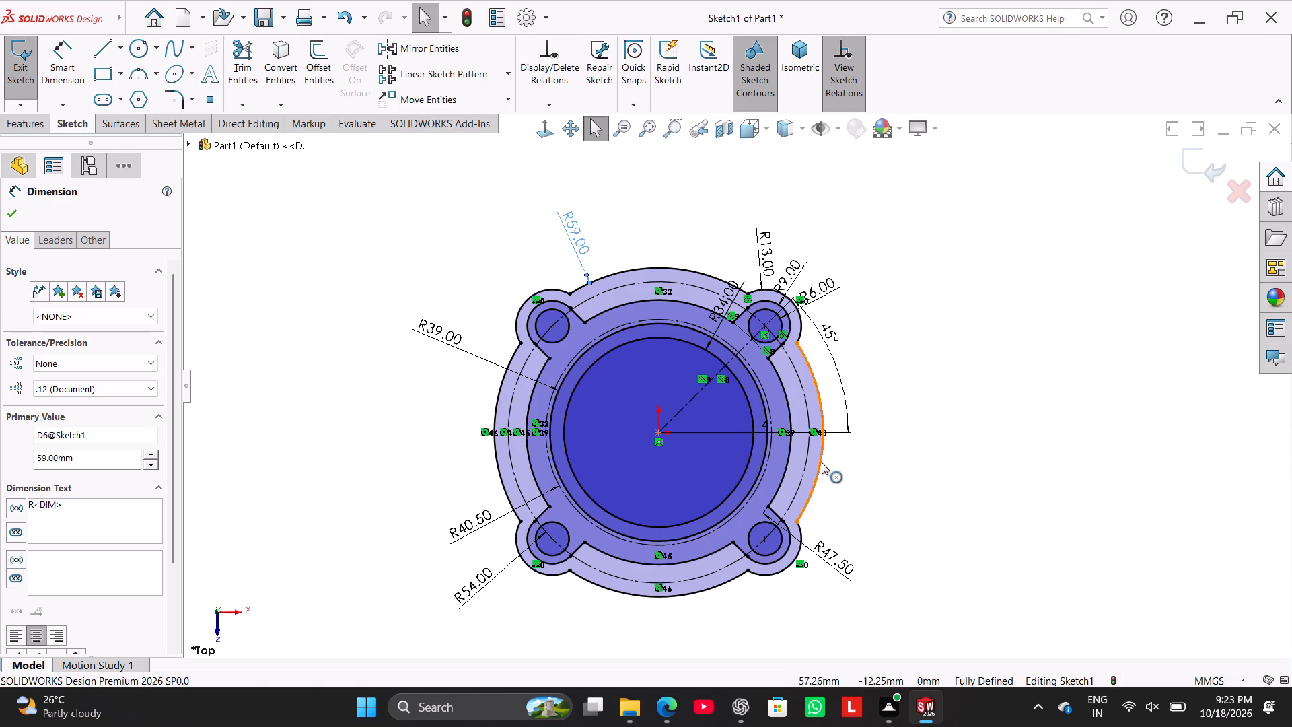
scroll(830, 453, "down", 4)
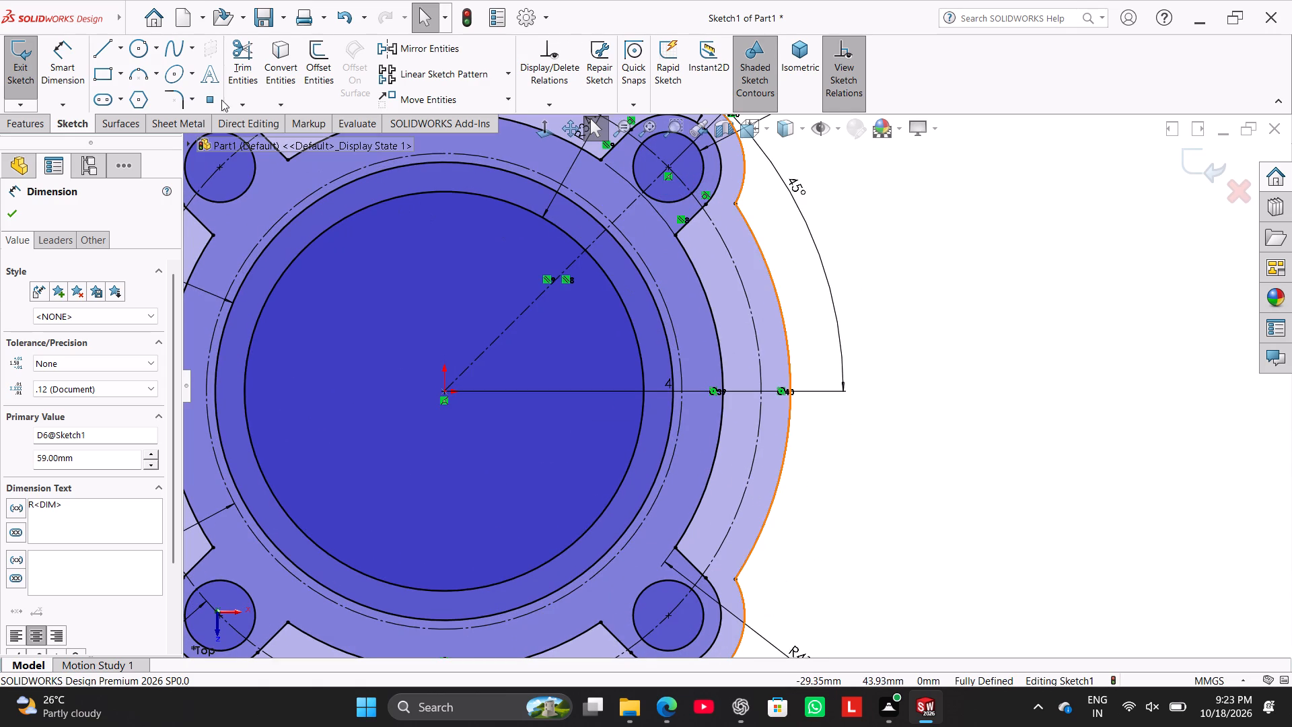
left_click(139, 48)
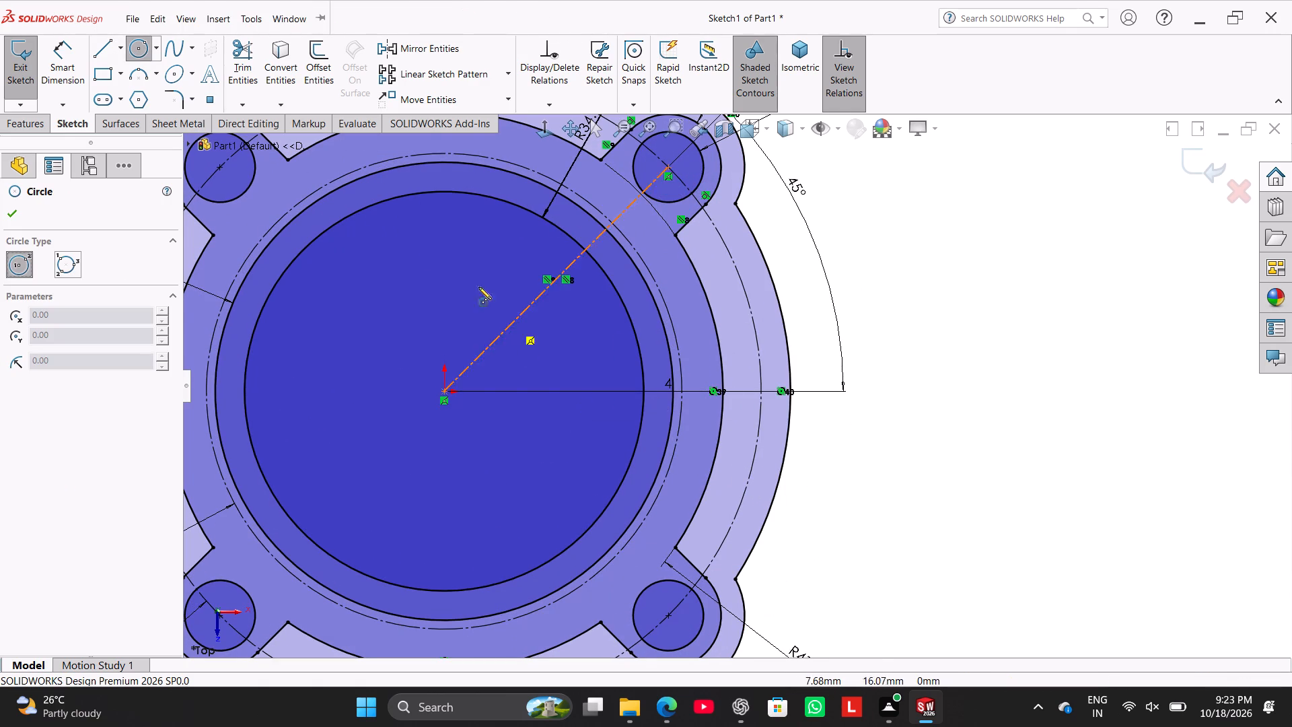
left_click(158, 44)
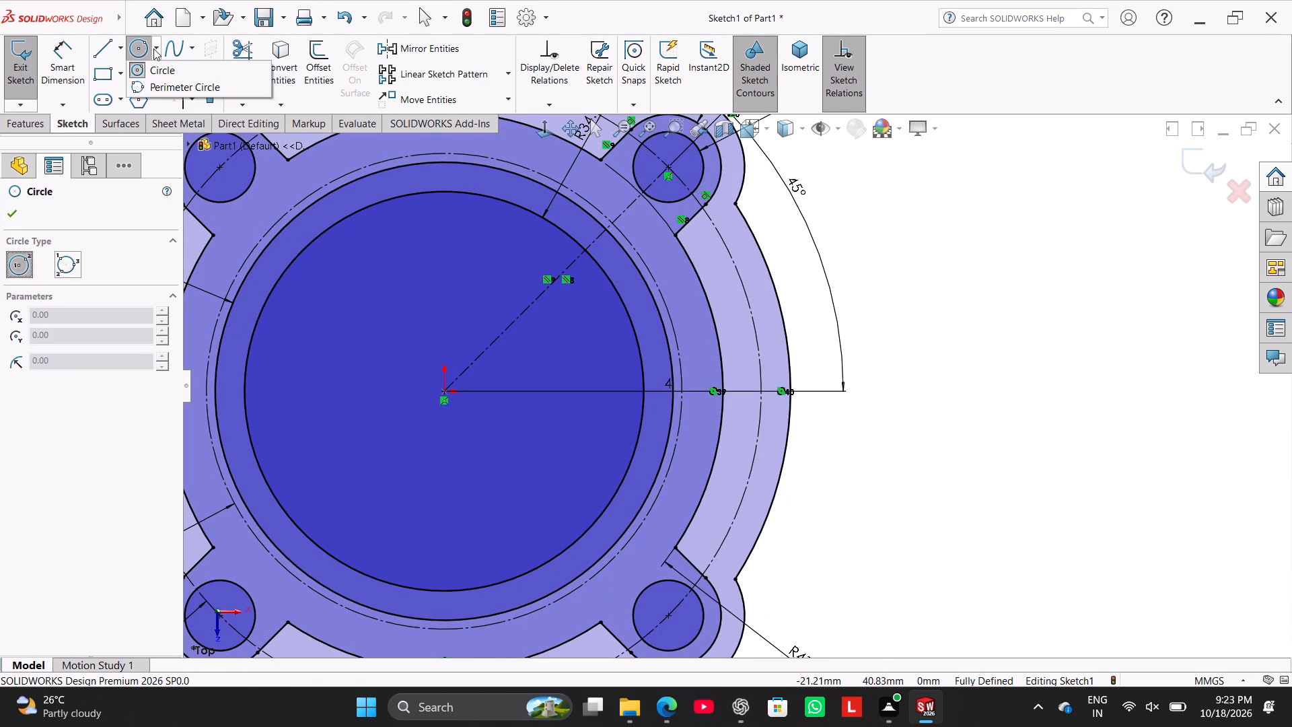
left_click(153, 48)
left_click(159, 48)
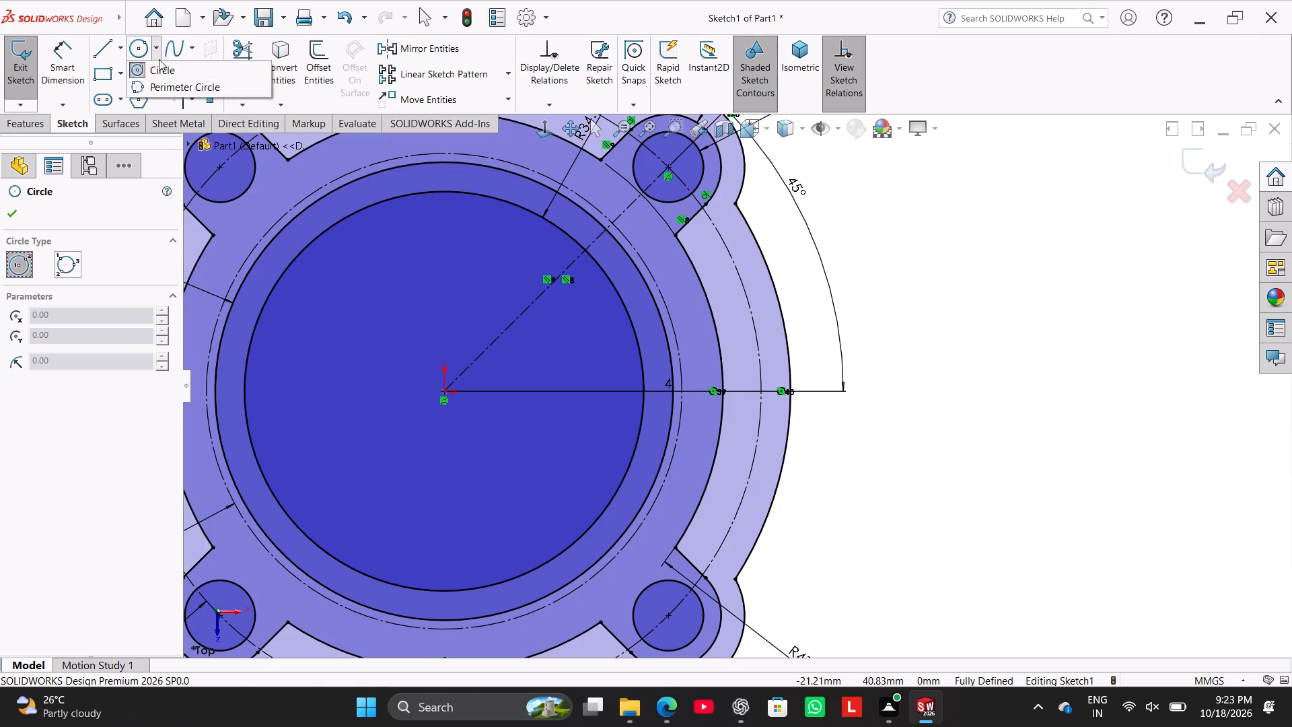
Draw a horizontal centerline about 59 mm long from the origin to the outermost R59.00 arc on its +X side.
left_click(121, 55)
left_click(120, 57)
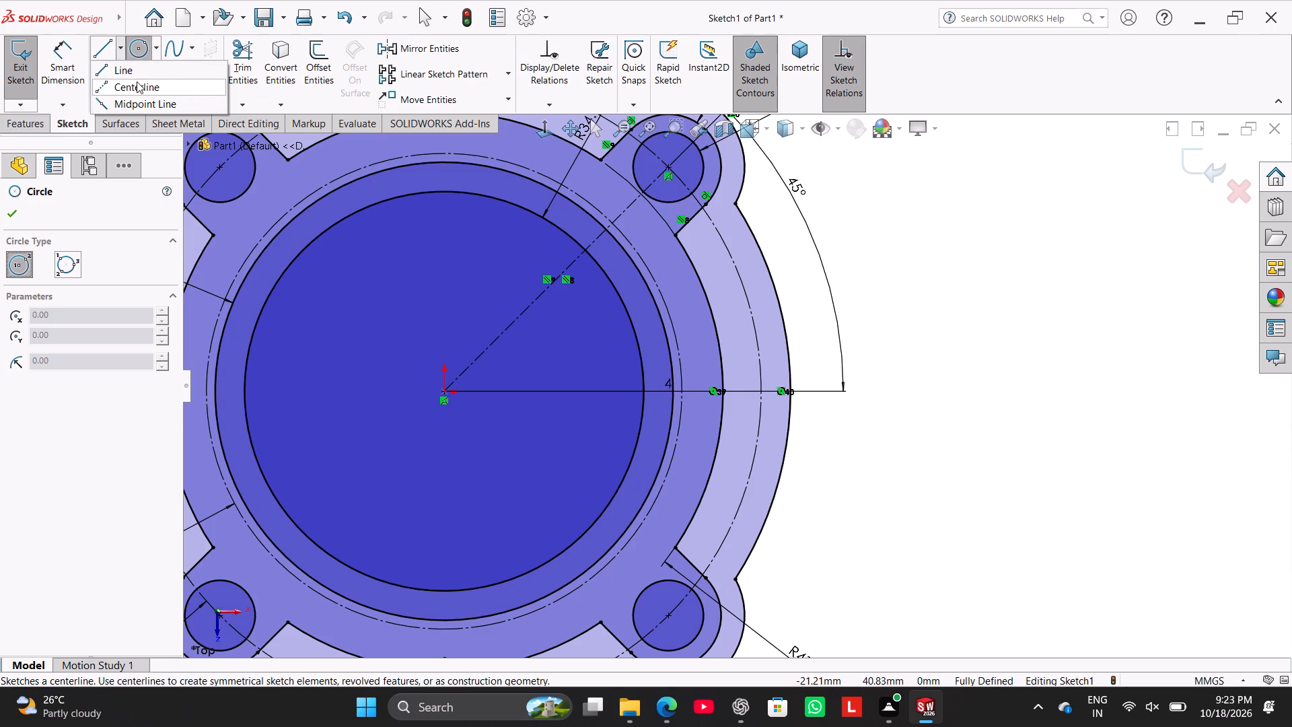
left_click(137, 81)
left_click(443, 390)
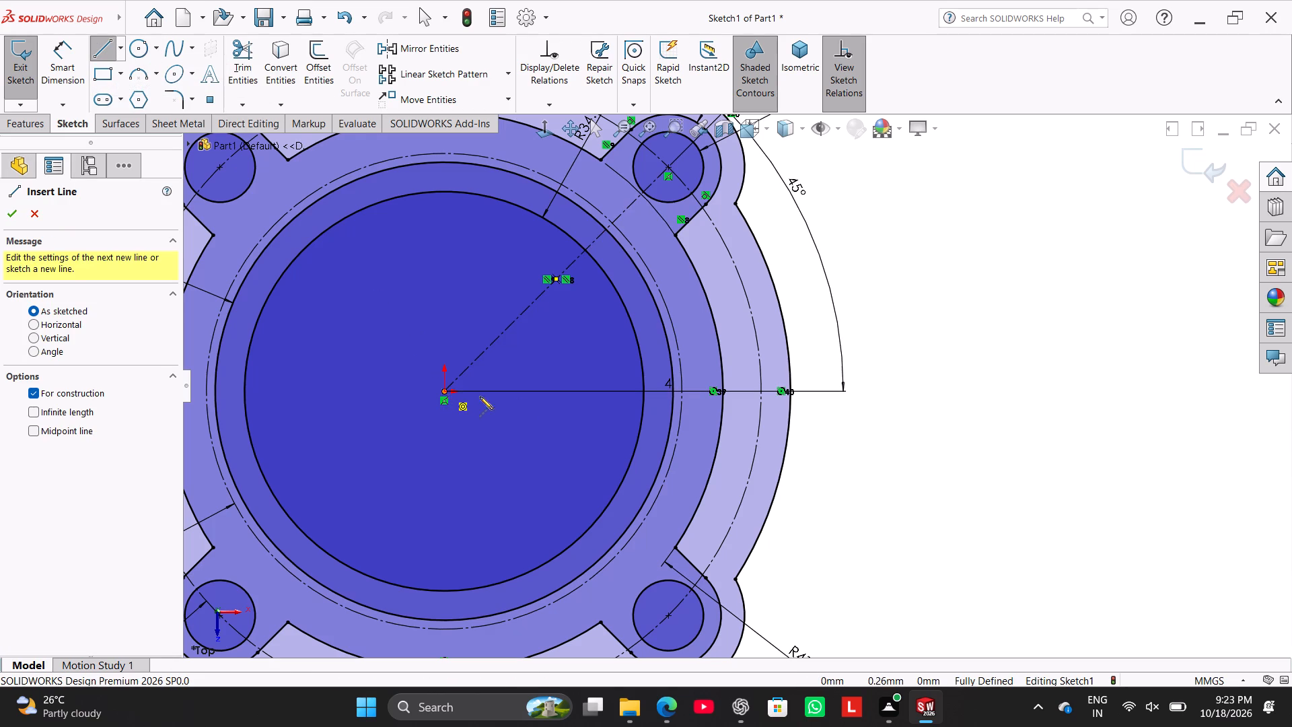
left_click(791, 394)
right_click(952, 317)
left_click(969, 322)
Draw a centerline from the origin up to the uppermost R59.00 arc and make it vertical.
scroll(643, 401, "up", 3)
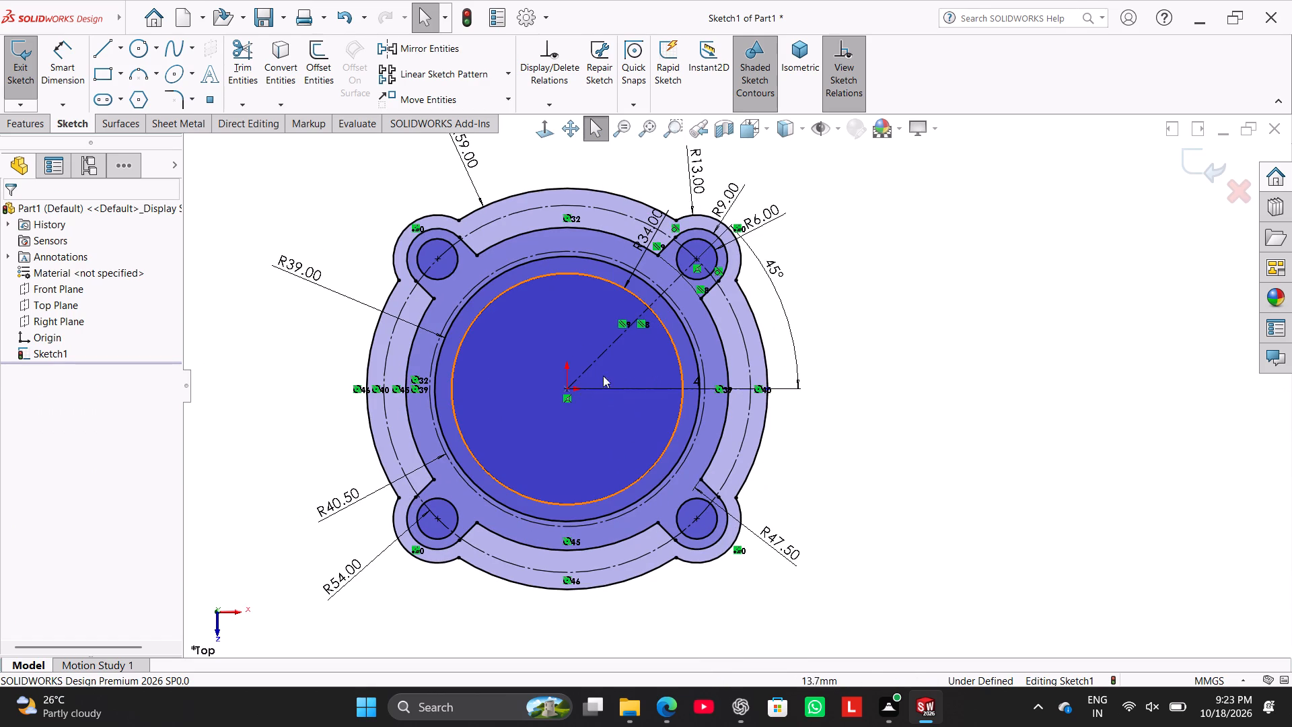
left_click(120, 43)
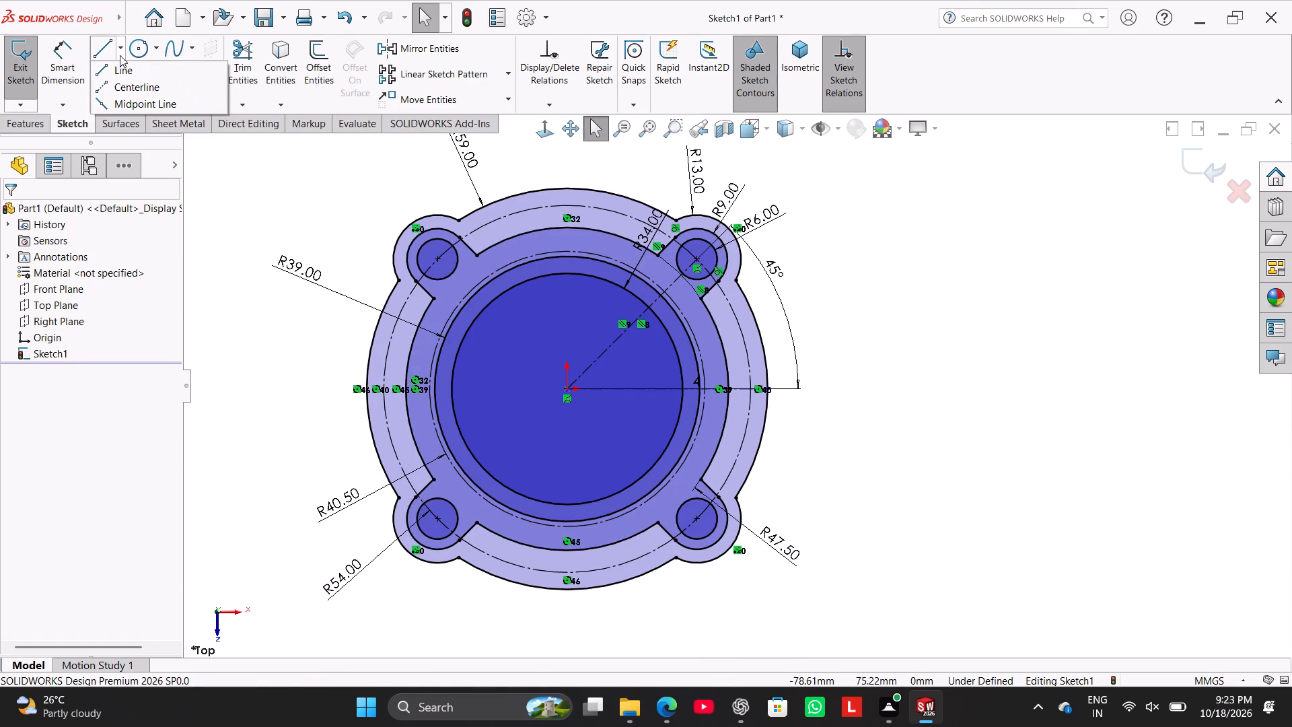
left_click(124, 83)
scroll(574, 364, "down", 4)
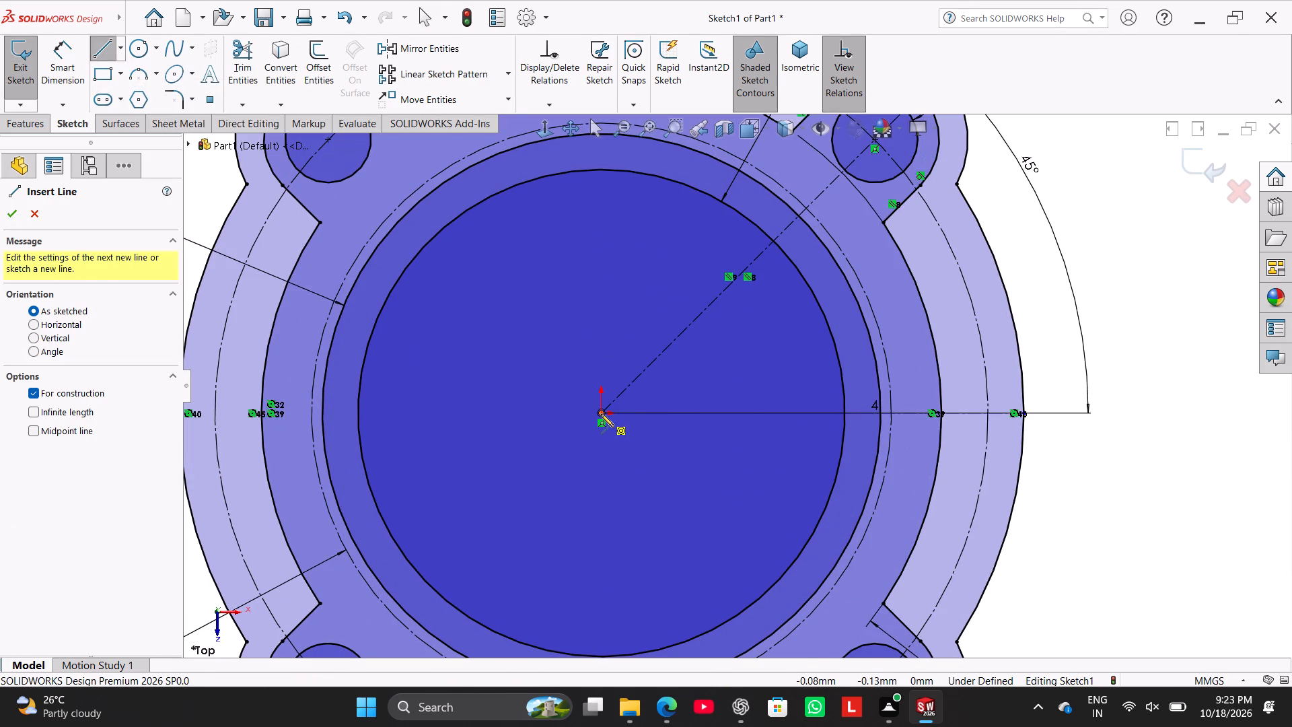
left_click(601, 414)
scroll(591, 302, "up", 3)
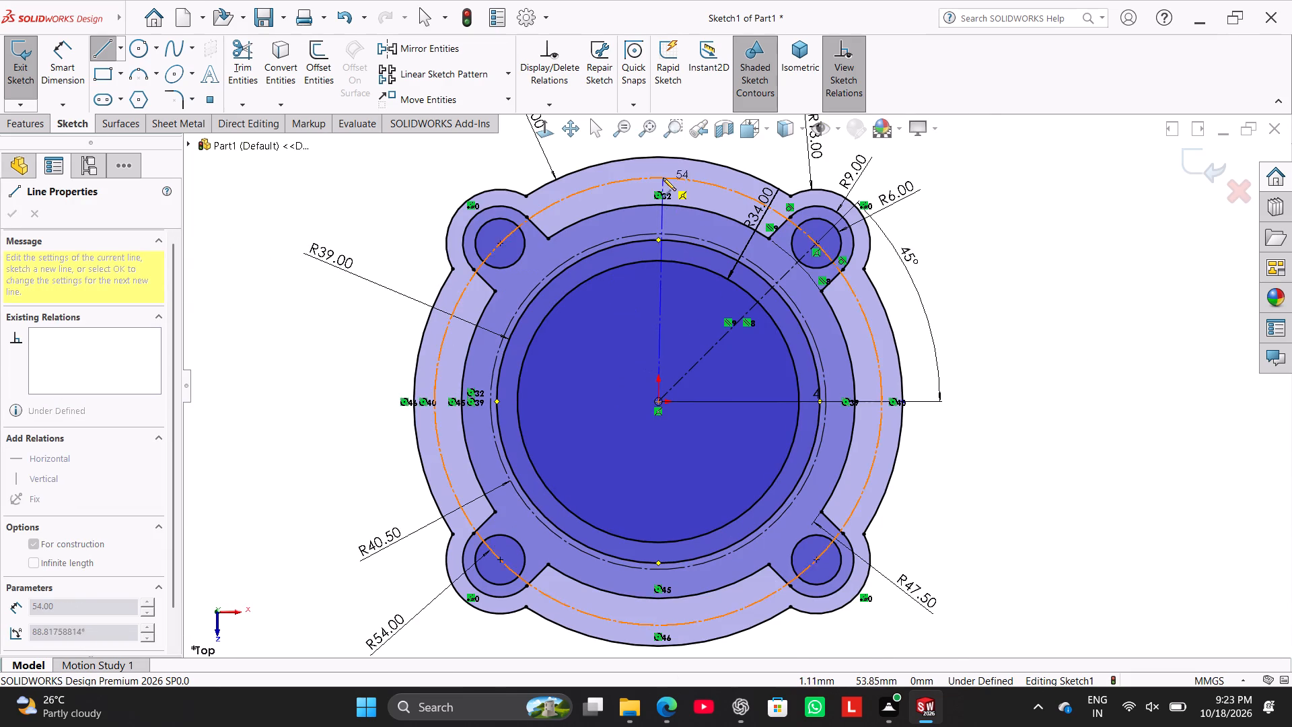
left_click(663, 156)
right_click(1052, 248)
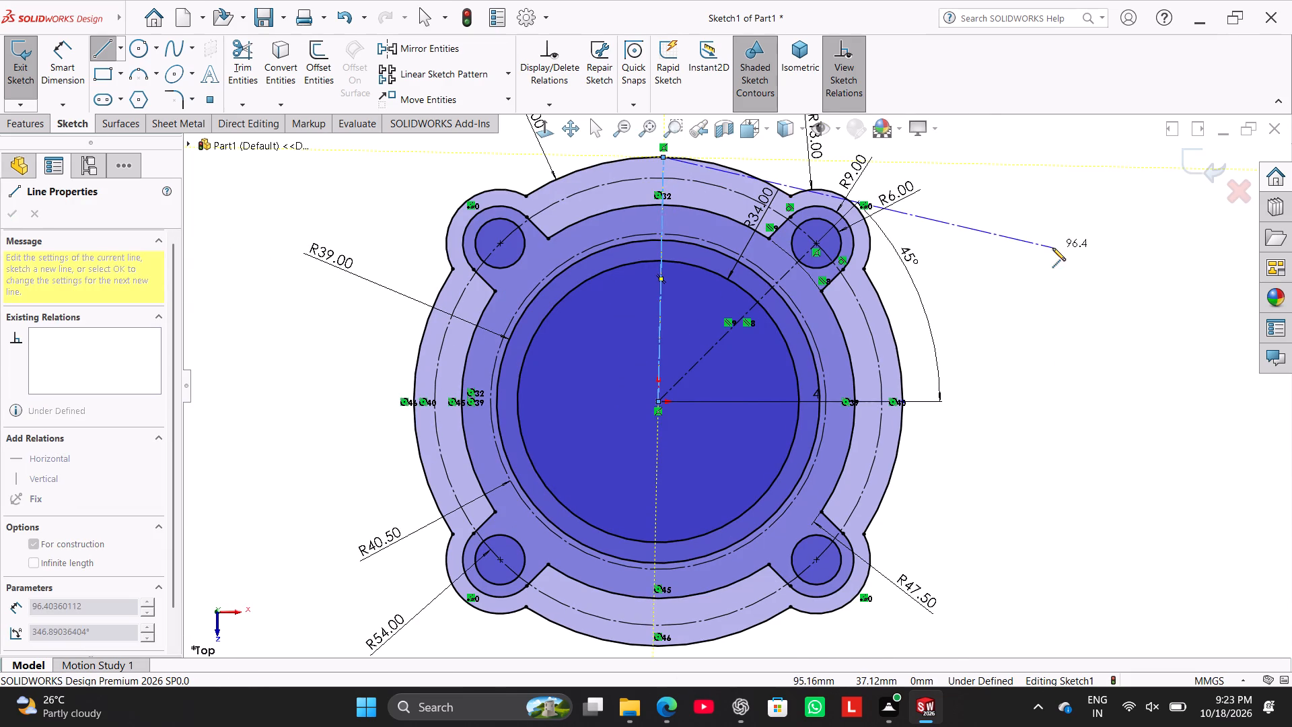
left_click(1091, 262)
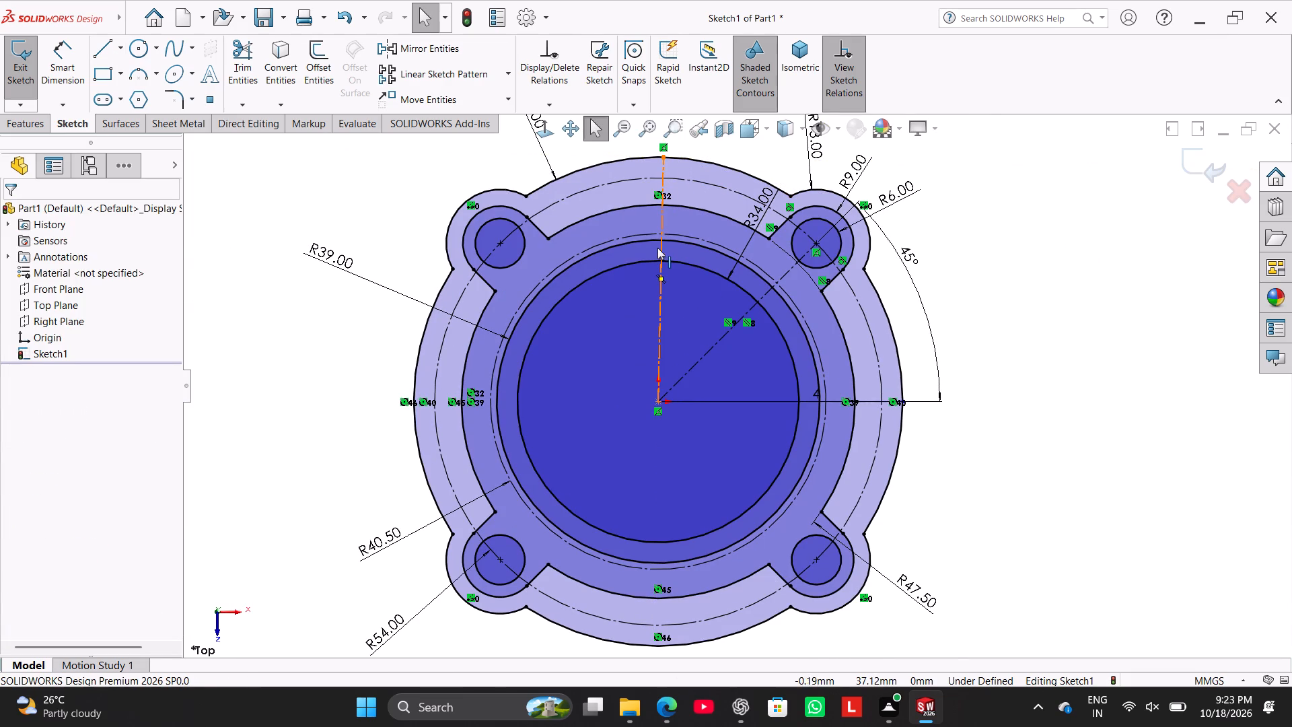
right_click(657, 248)
left_click(694, 205)
left_click(1058, 261)
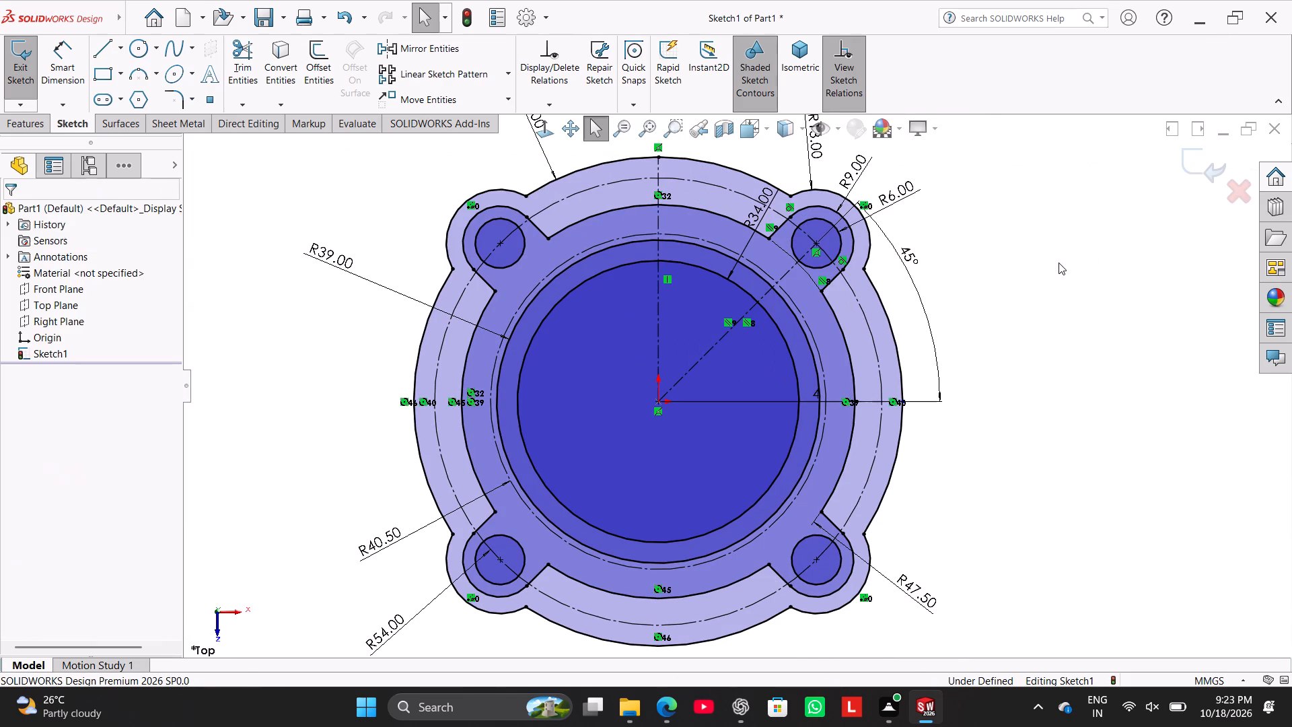
Sketch two concentric circles, about 4.2 mm and 2.2 mm in radius, centred where the horizontal centerline meets the R59.00 arc.
scroll(870, 408, "down", 2)
left_click(140, 43)
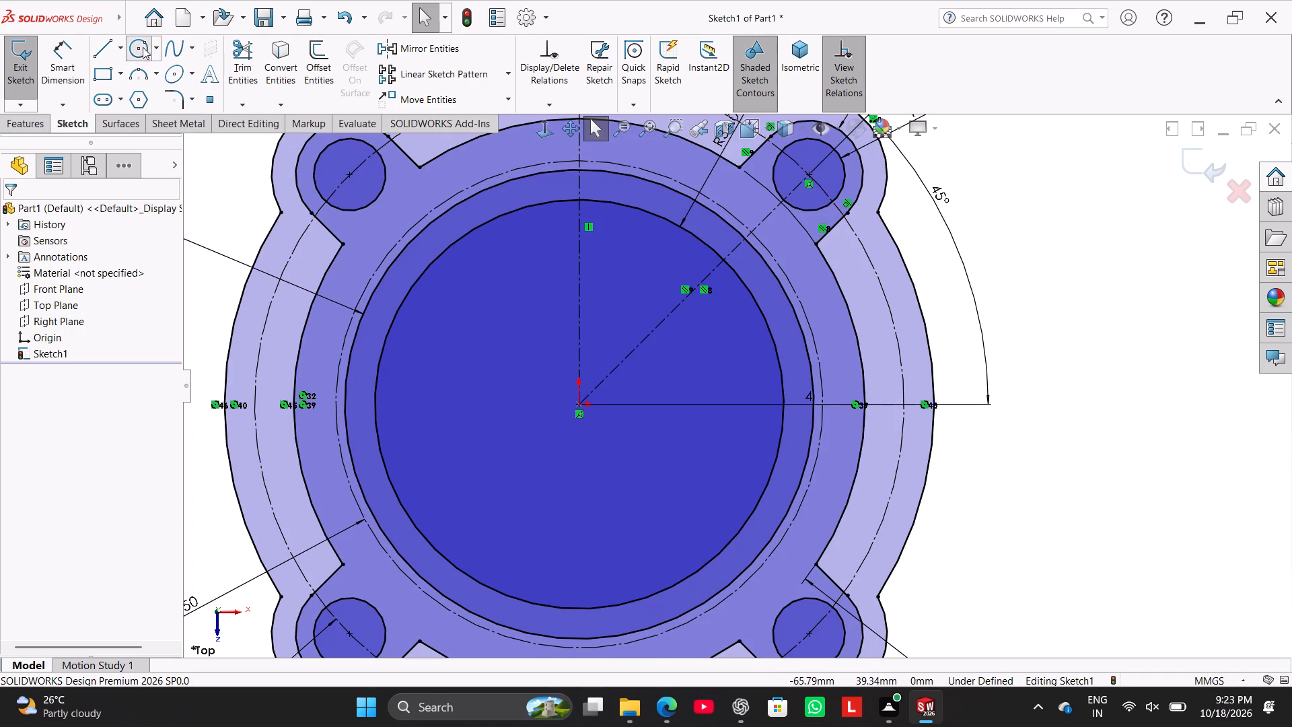
scroll(837, 436, "down", 3)
scroll(966, 398, "down", 3)
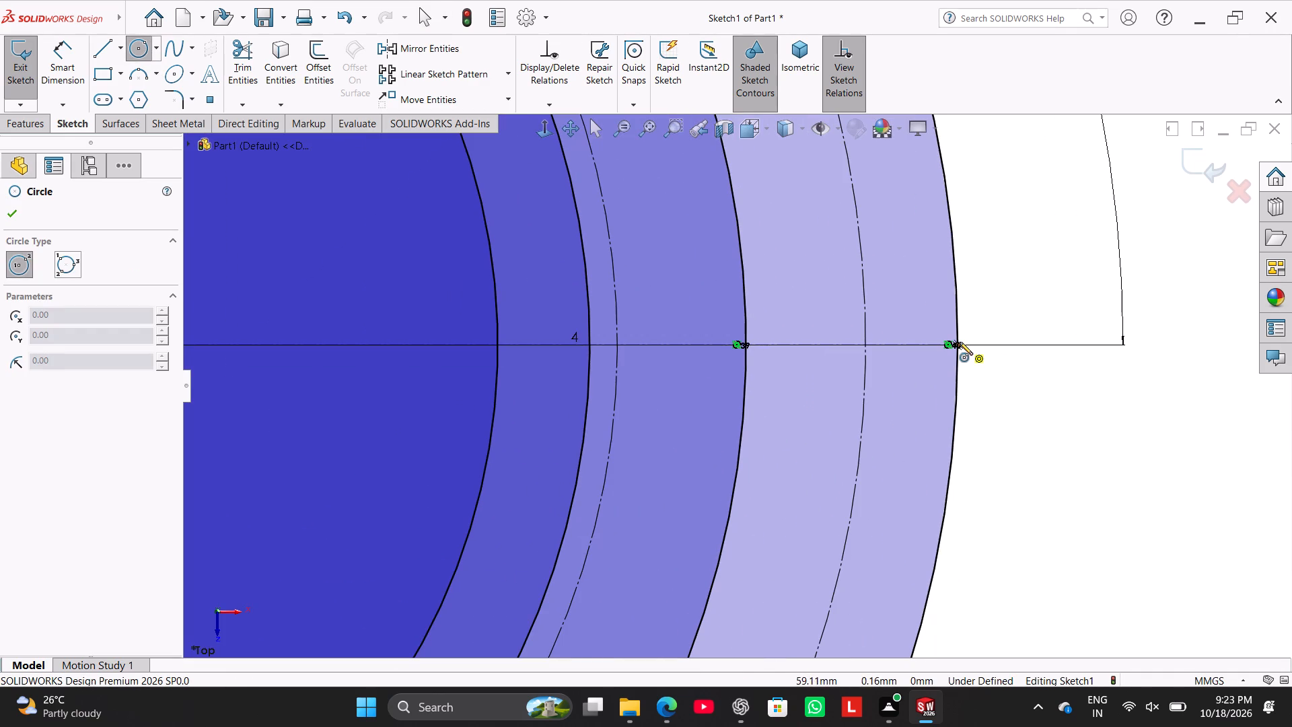
left_click(960, 342)
left_click(1002, 407)
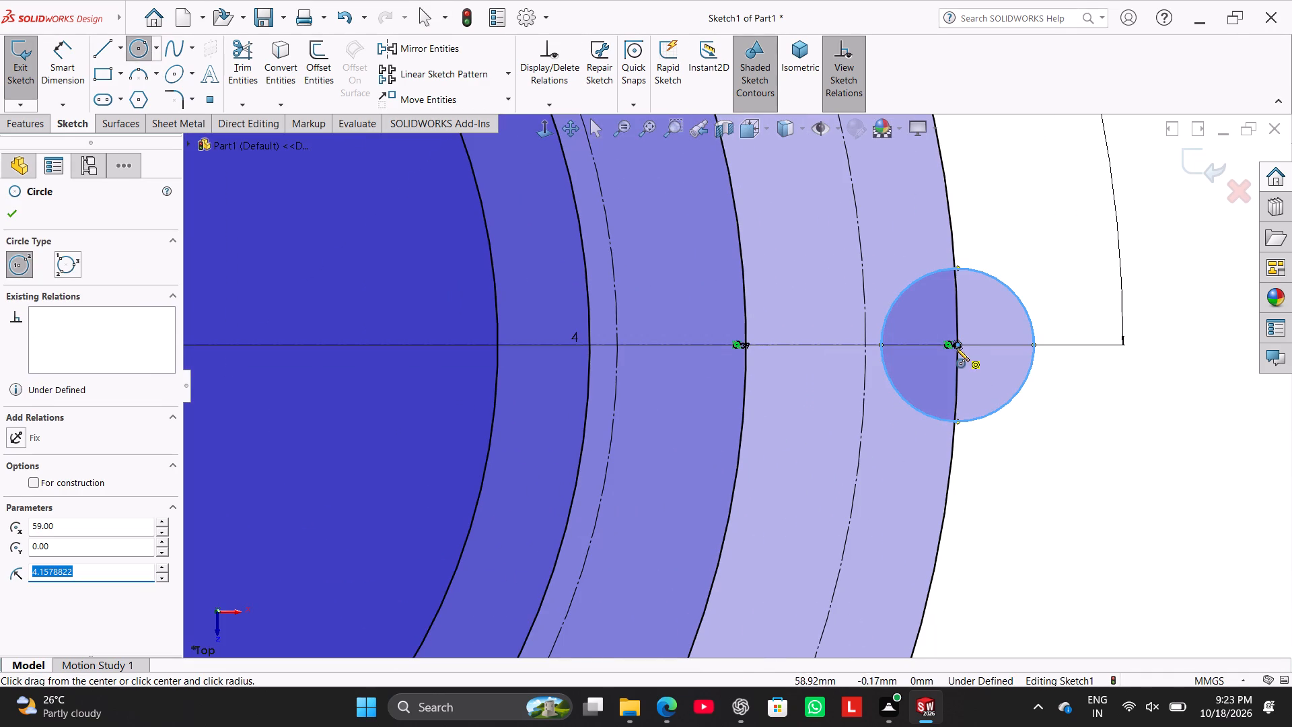
left_click(956, 345)
left_click(980, 380)
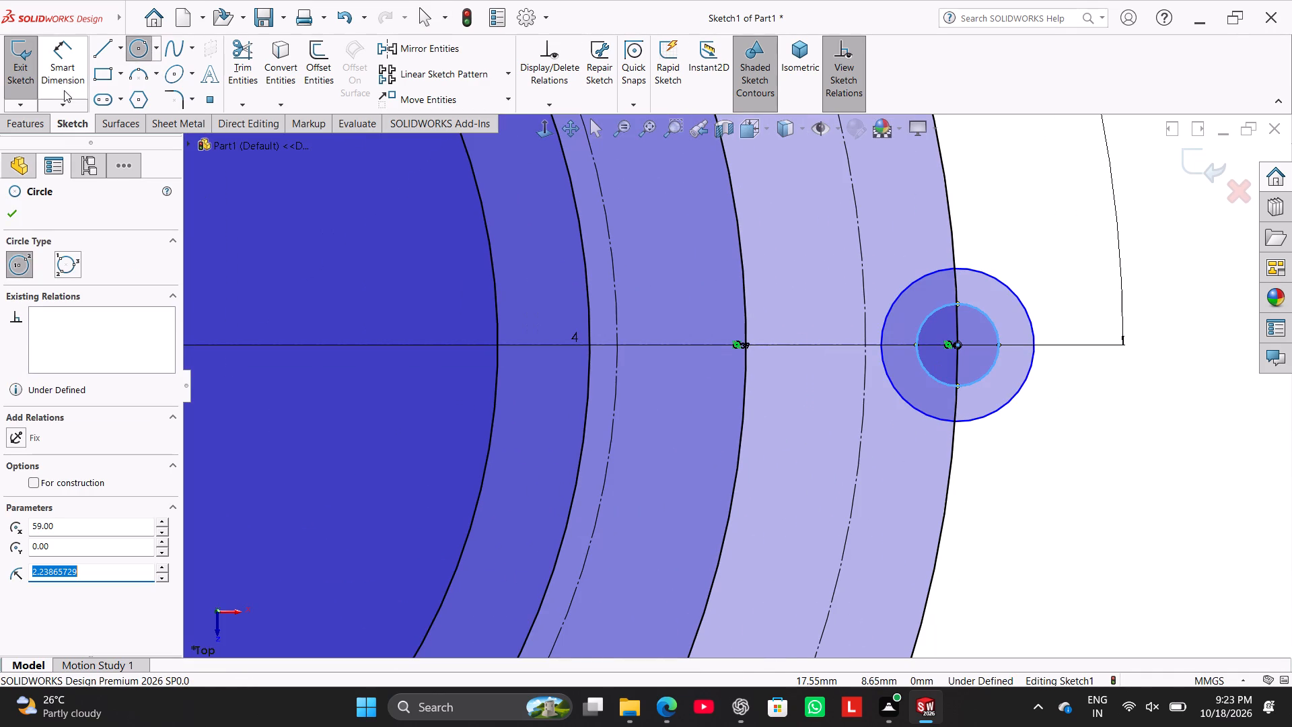
Dimension the smaller new circle to a 16 mm diameter and display the dimension as a radius, R8.00.
left_click(67, 75)
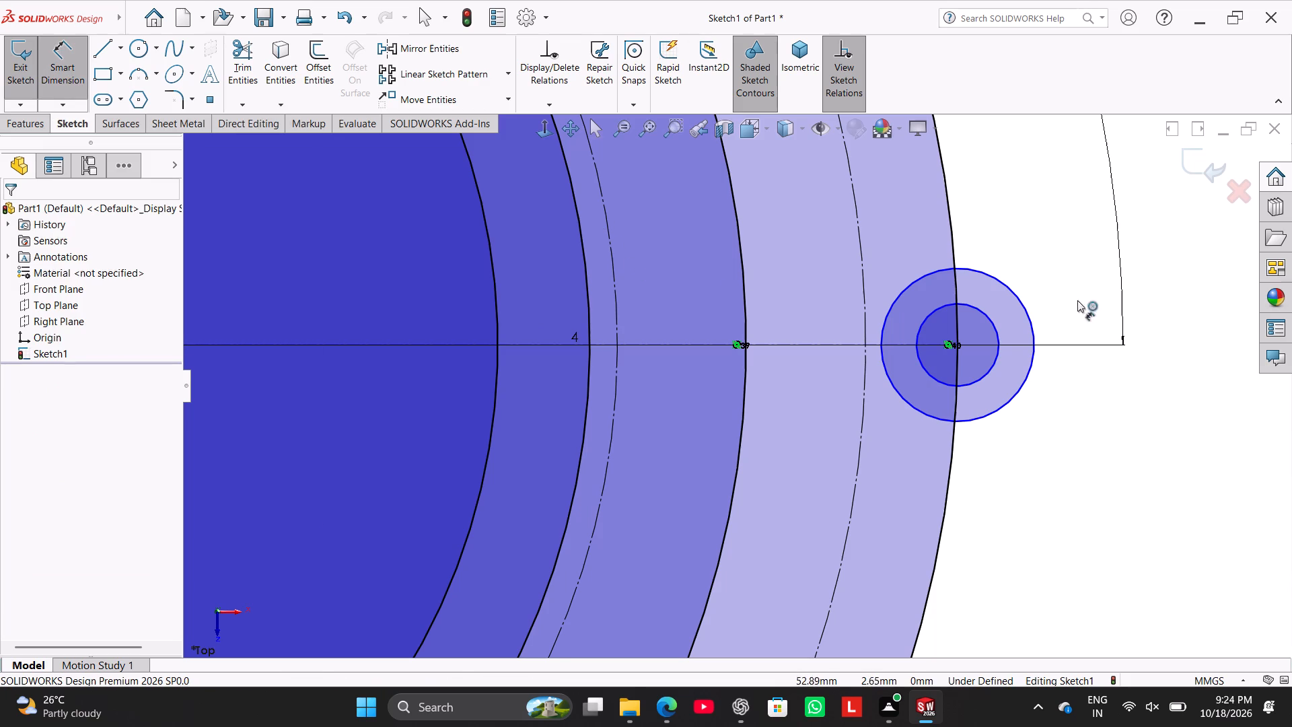
left_click(986, 315)
left_click(1046, 250)
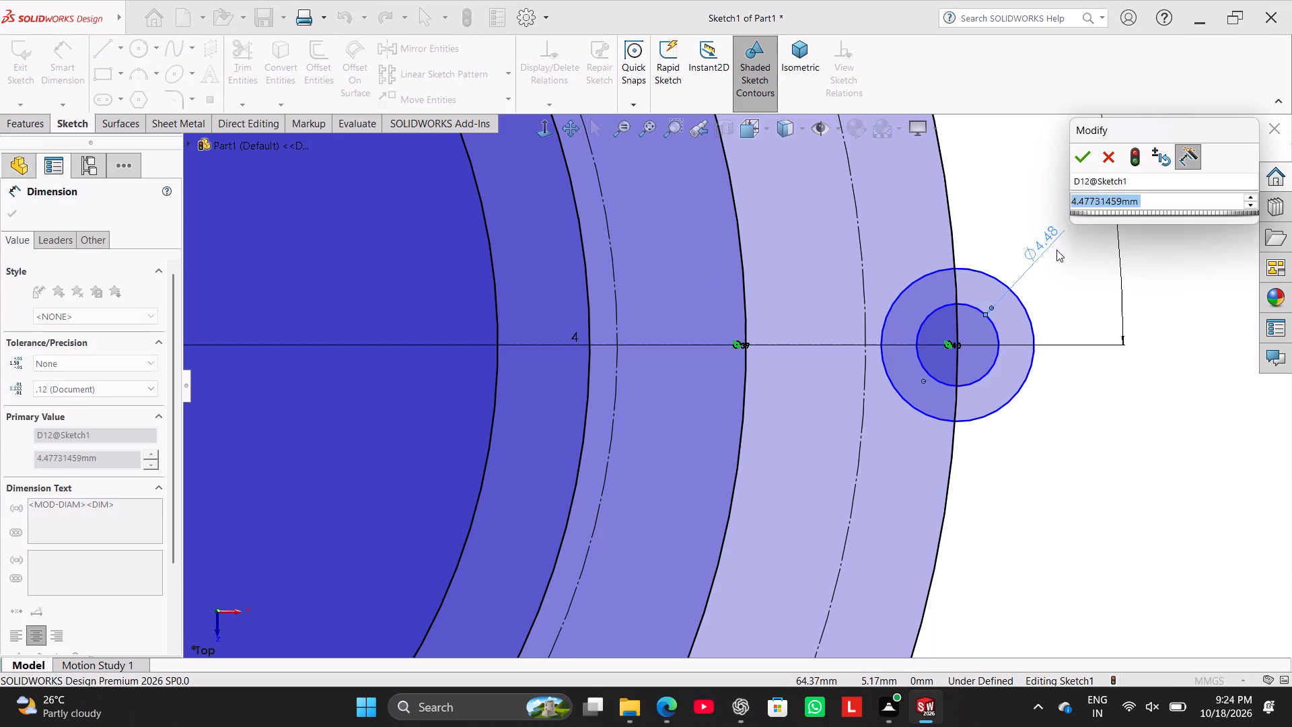
type("8*2")
key("Return")
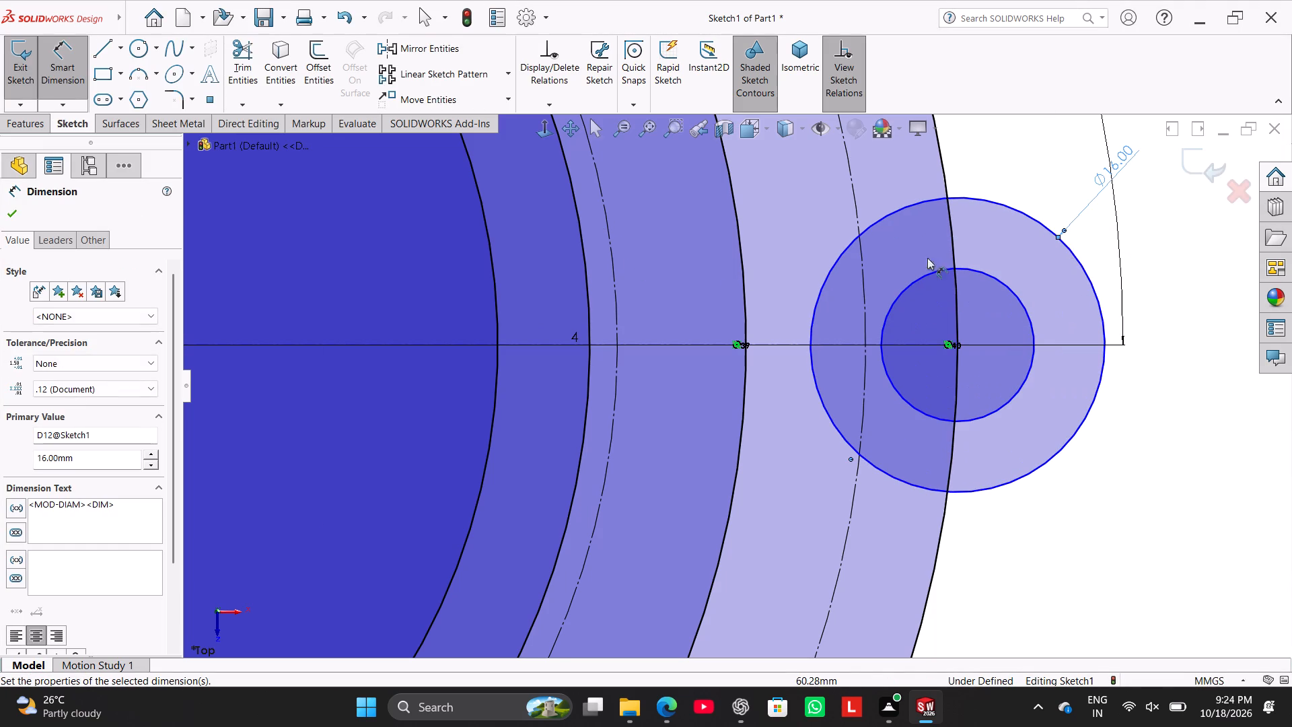
left_click(50, 246)
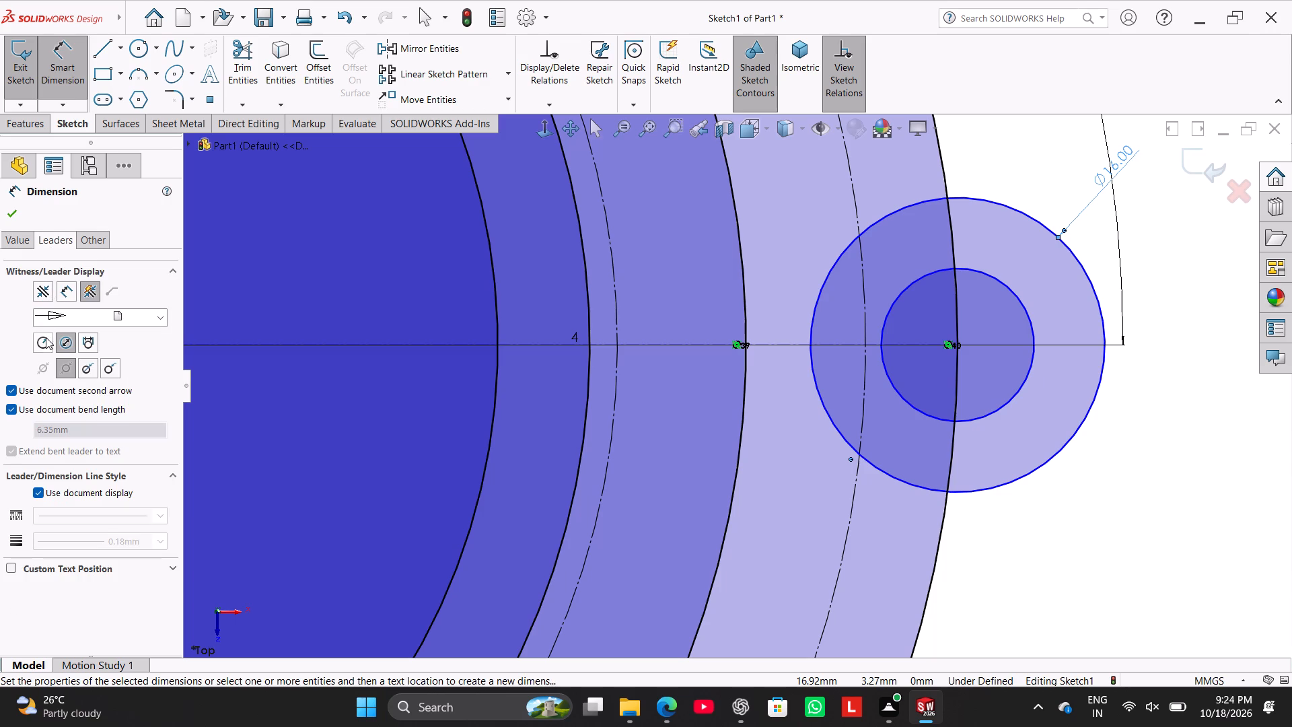
left_click(46, 337)
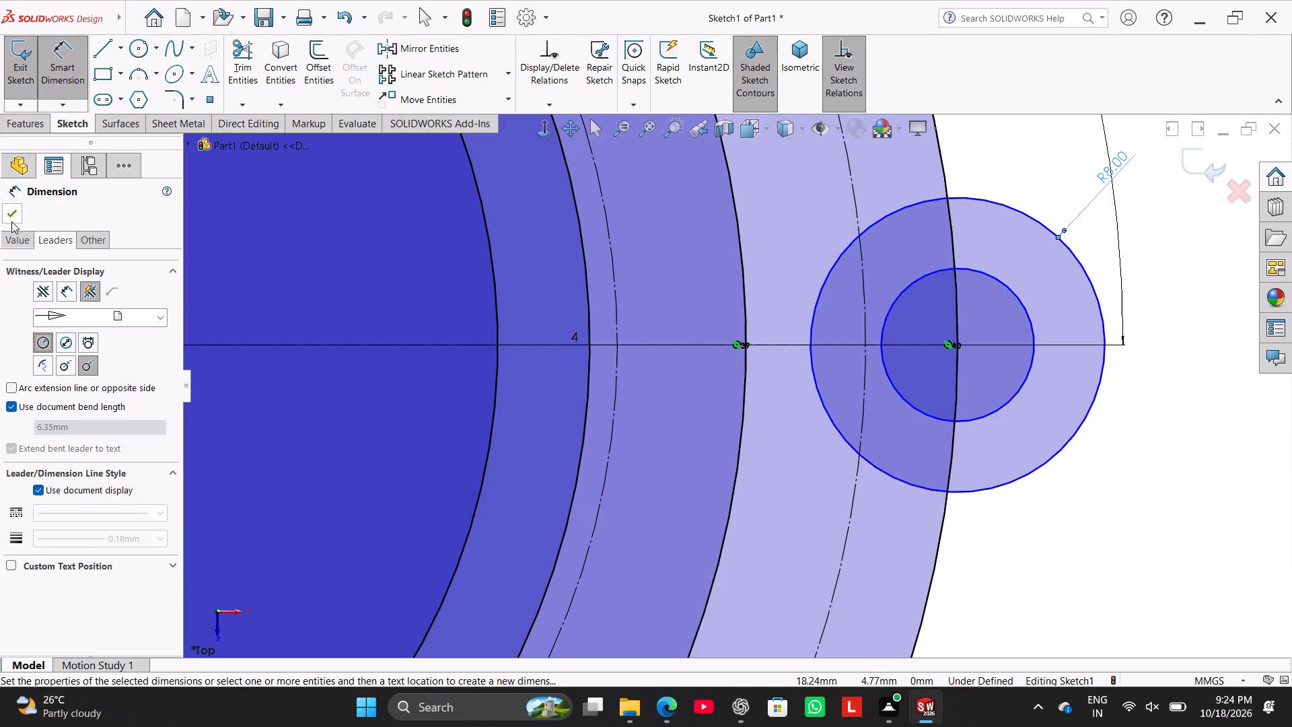
left_click(12, 219)
Dimension the undimensioned circle concentric with the R8.00 circle to a 14.5*2 mm diameter and display the dimension as a radius, R14.50.
left_click(71, 72)
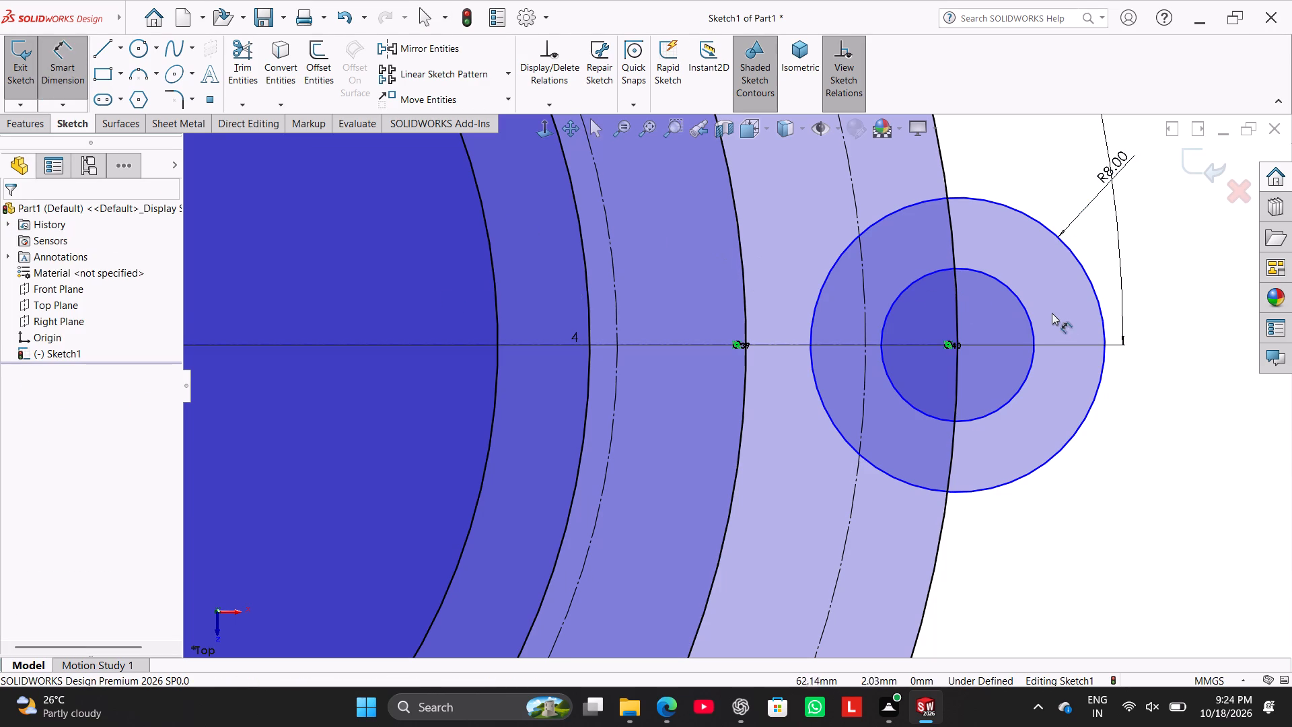
left_click(1018, 300)
left_click(1152, 210)
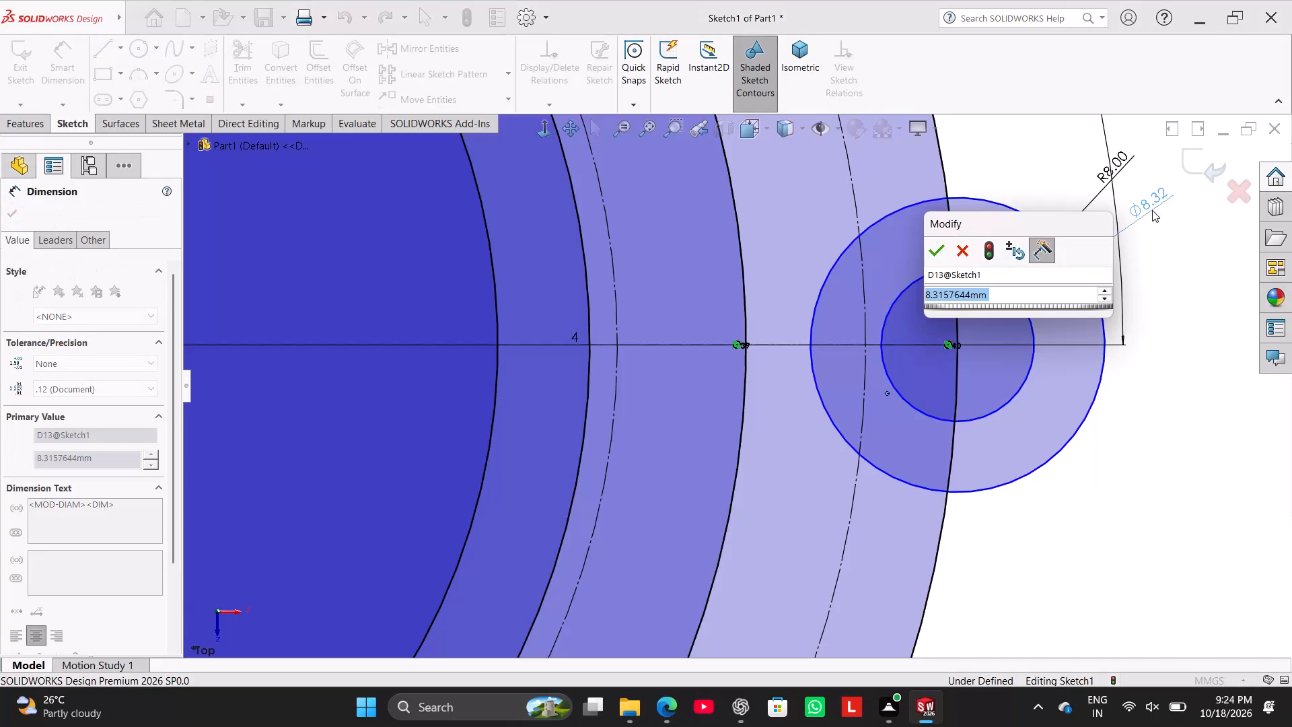
type("14.")
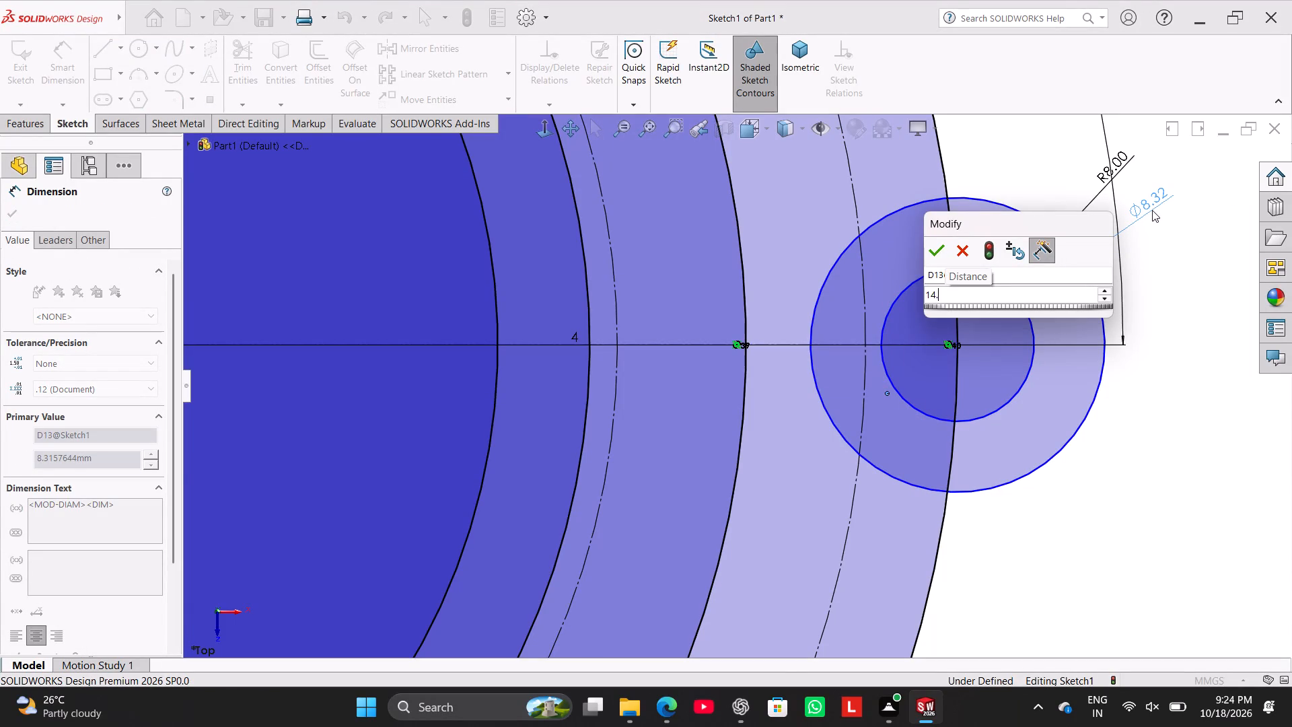
type("5*")
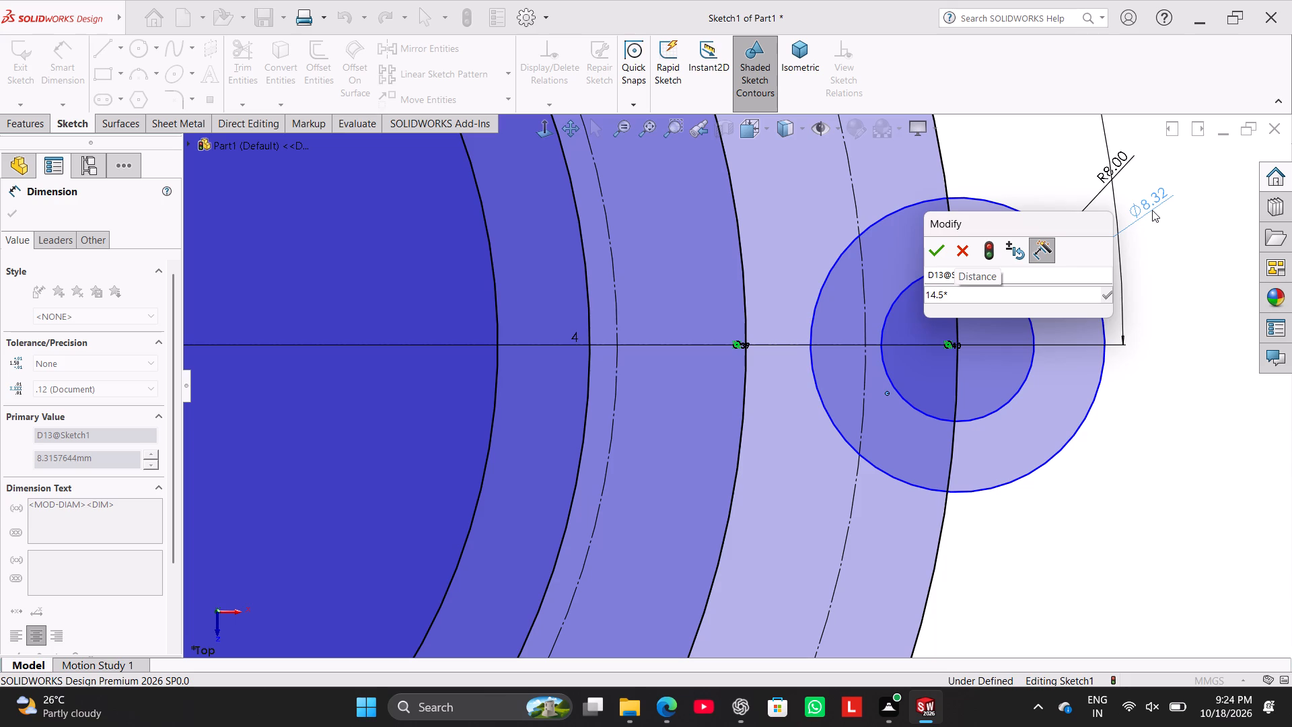
key("2")
key("Return")
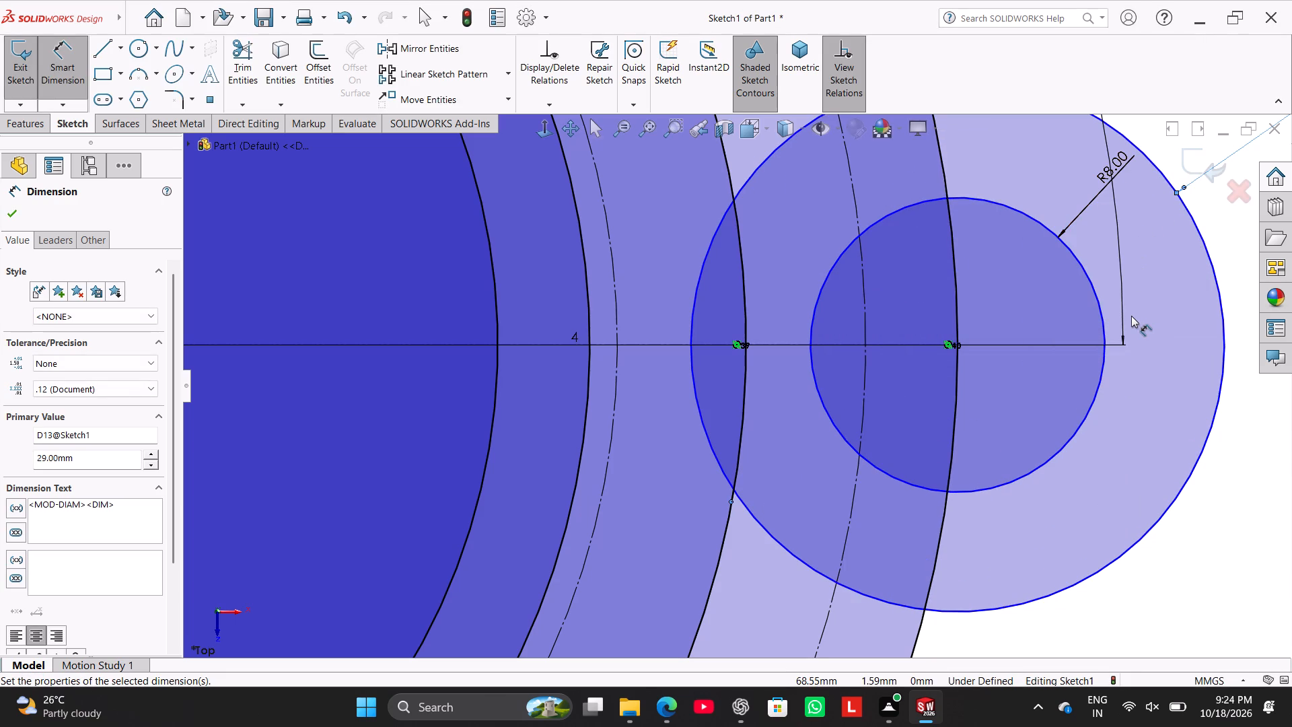
scroll(1131, 316, "up", 2)
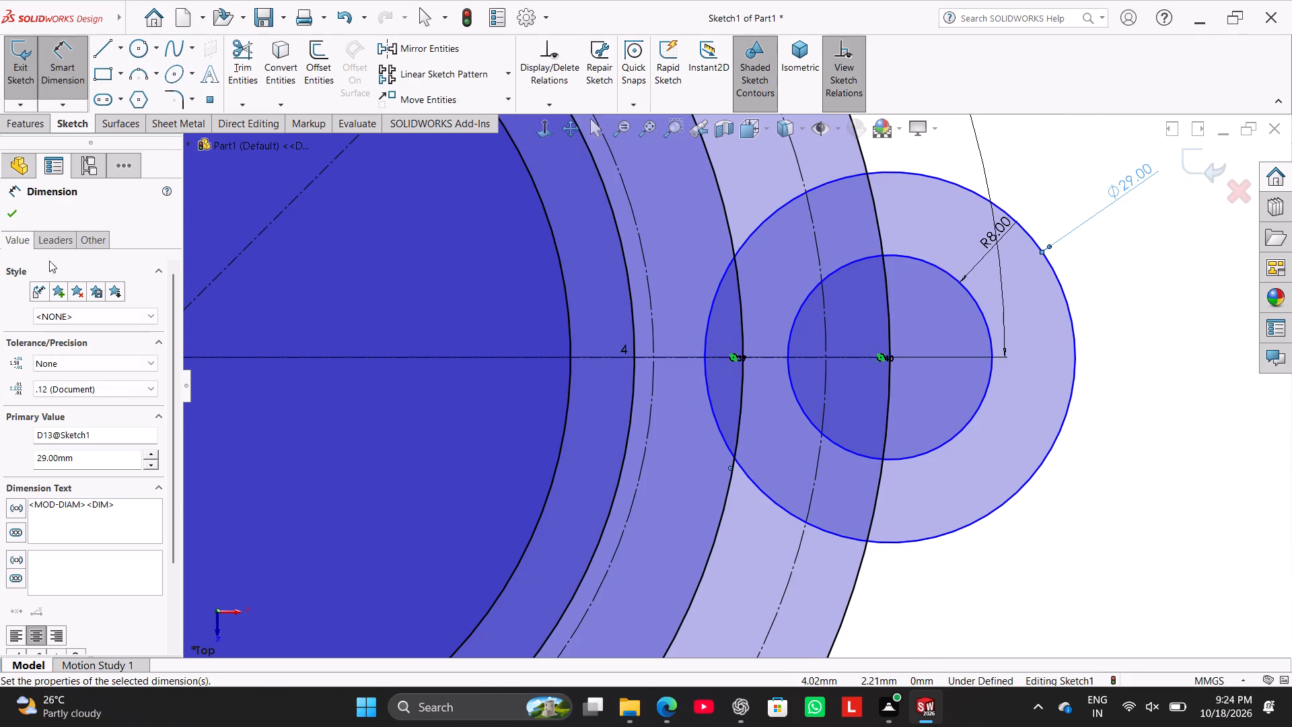
left_click(51, 241)
left_click(46, 340)
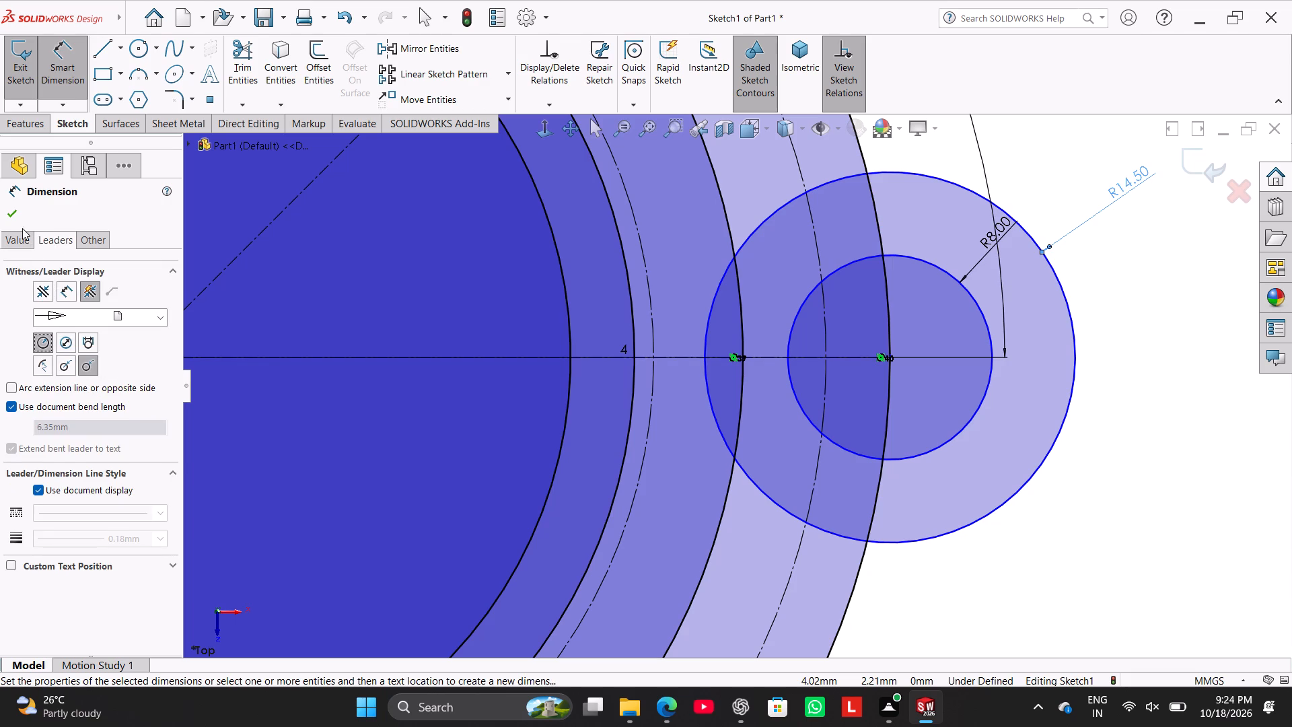
left_click(13, 217)
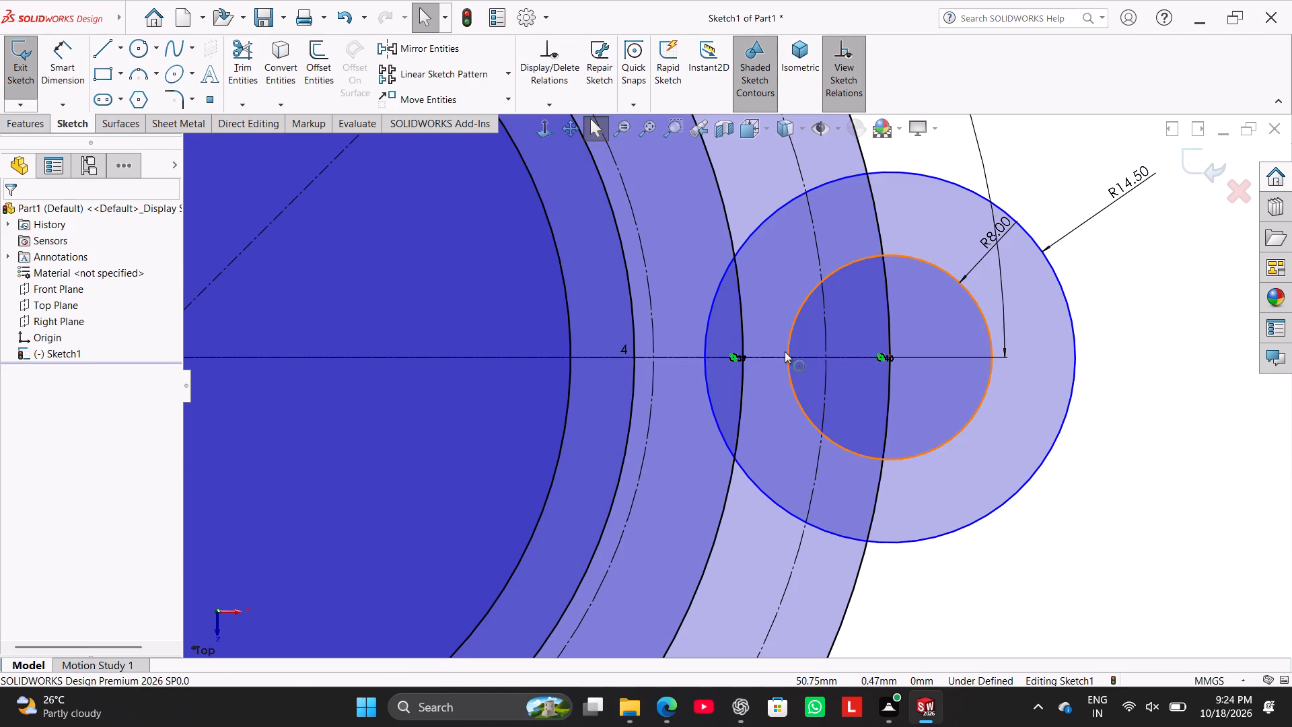
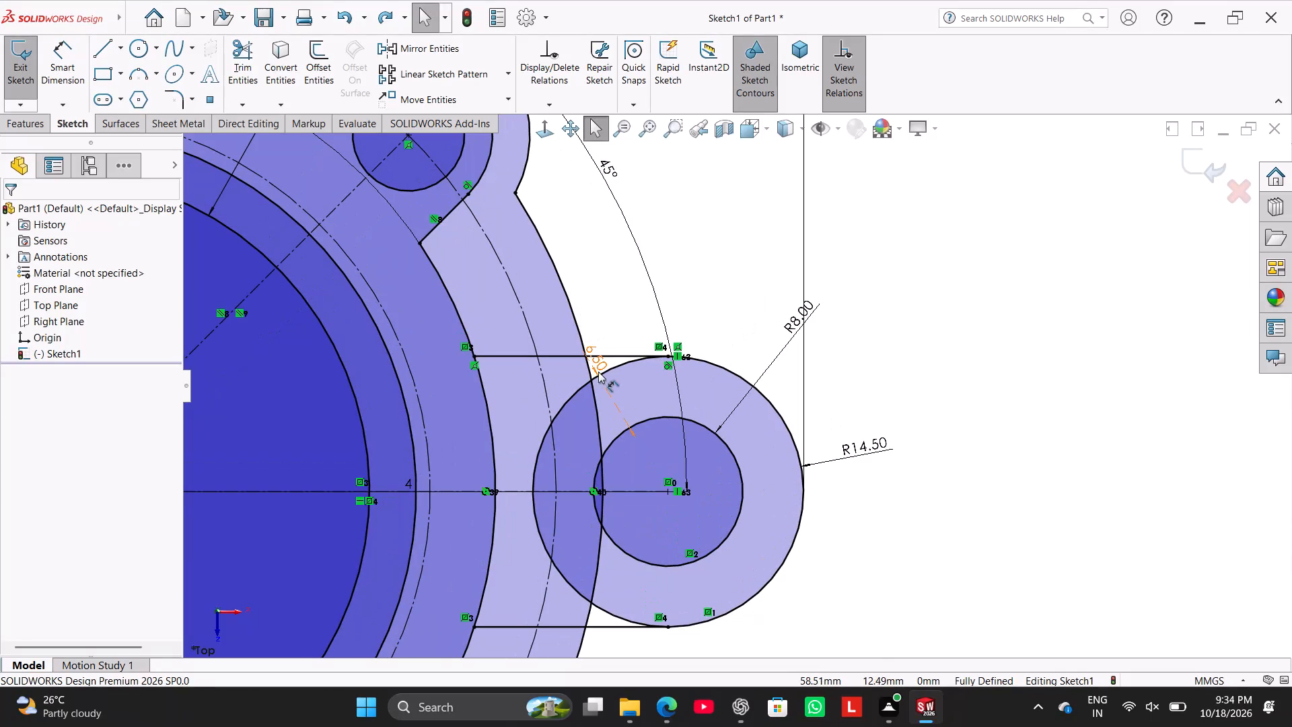
Delete the driven 6.50 dimension beside the R14.50 circle.
right_click(598, 367)
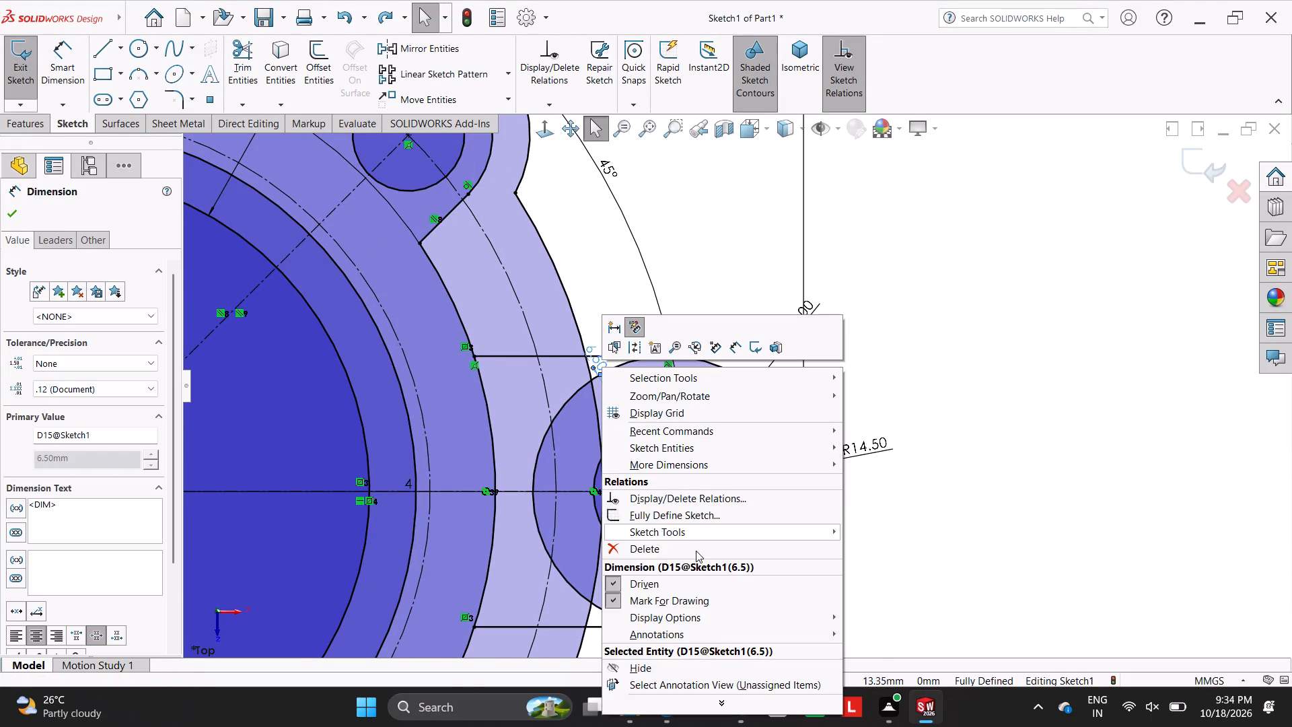
left_click(696, 551)
Trim away the half of the R14.50 circle facing the origin, between the two horizontal tangent lines.
left_click(240, 51)
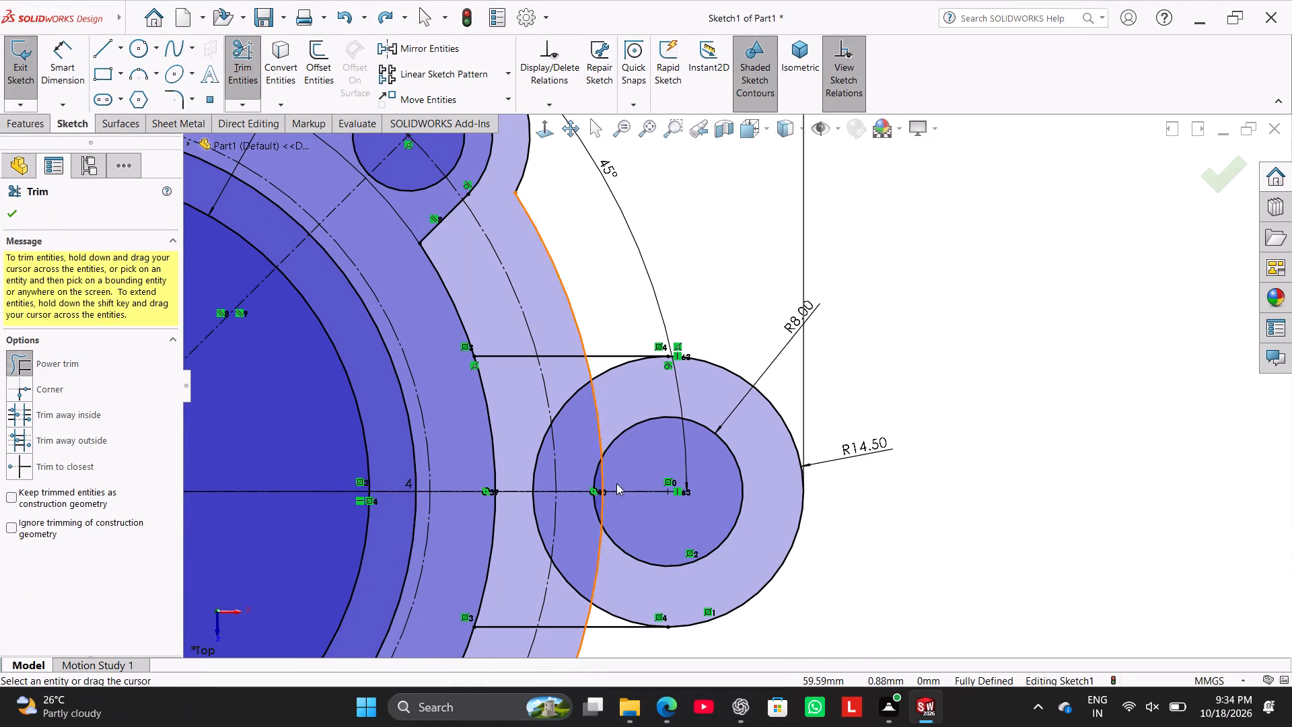
scroll(622, 398, "down", 1)
left_click_drag(633, 389, 618, 372)
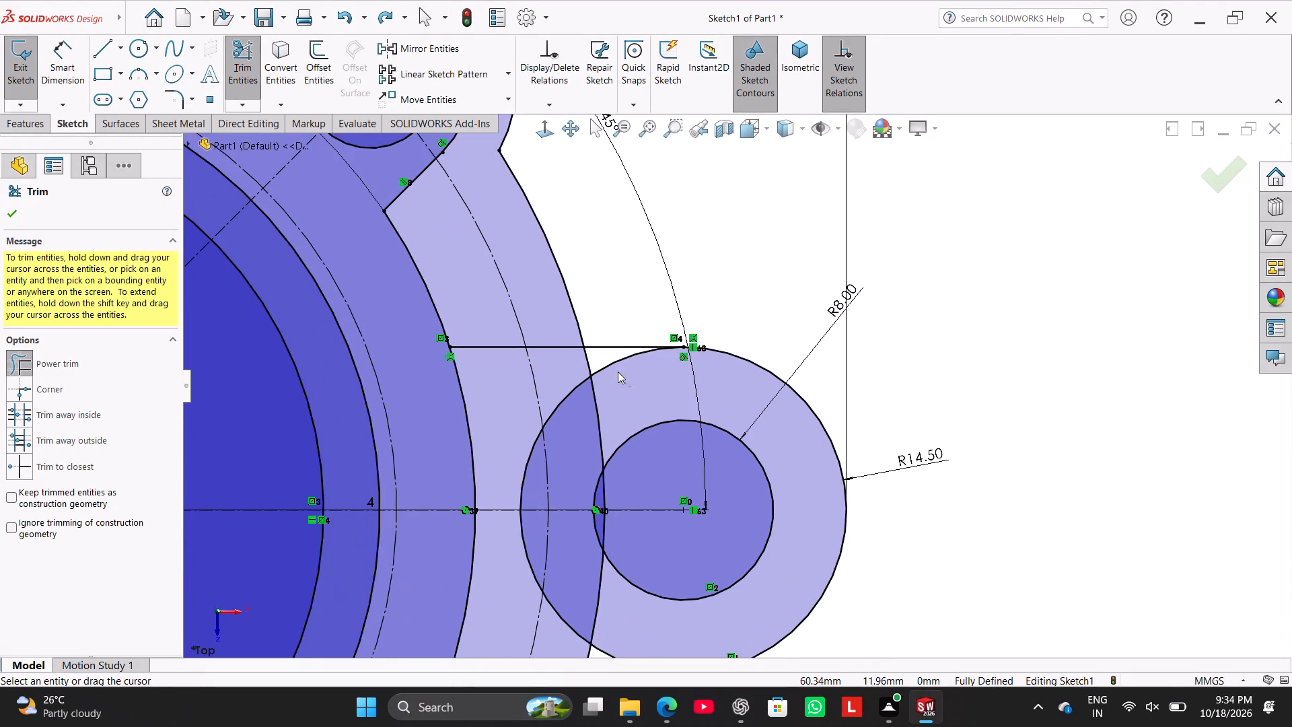
left_click_drag(618, 372, 609, 359)
left_click_drag(578, 424, 567, 383)
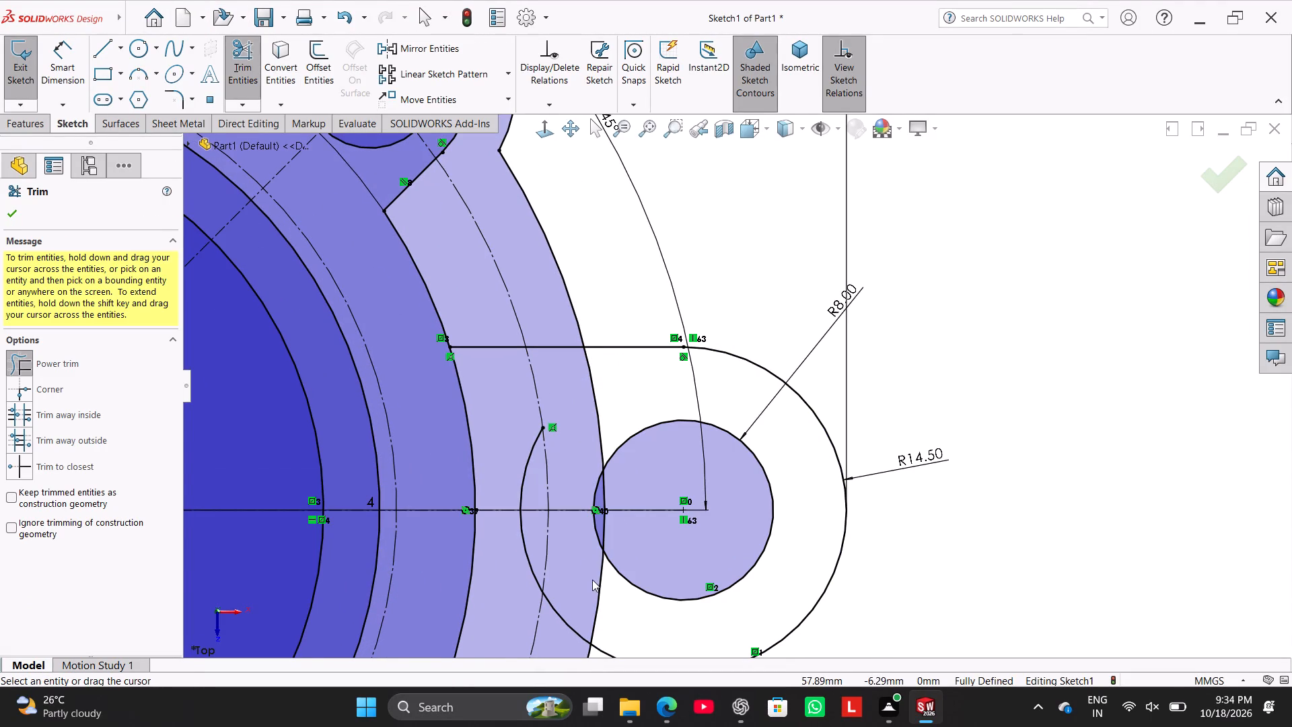
scroll(592, 579, "up", 2)
left_click_drag(621, 530, 604, 570)
scroll(657, 555, "down", 1)
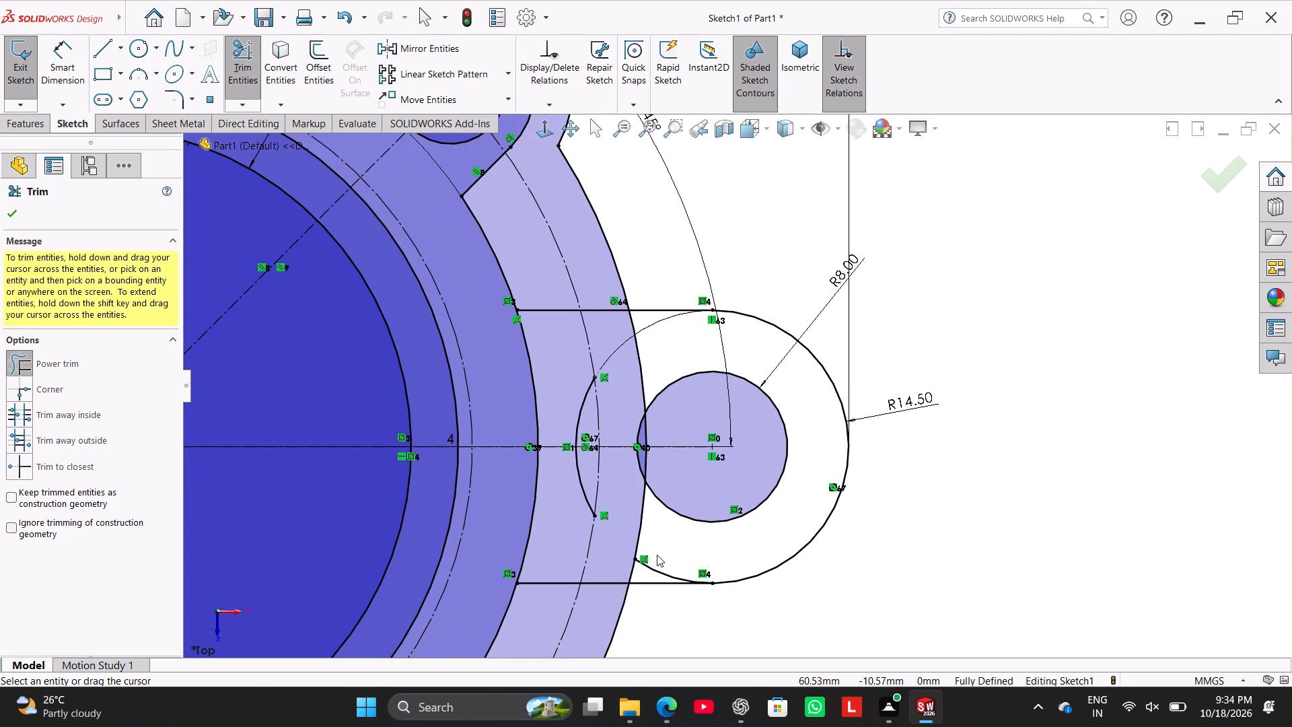
left_click_drag(670, 554, 655, 574)
left_click_drag(590, 464, 573, 482)
left_click_drag(589, 431, 547, 380)
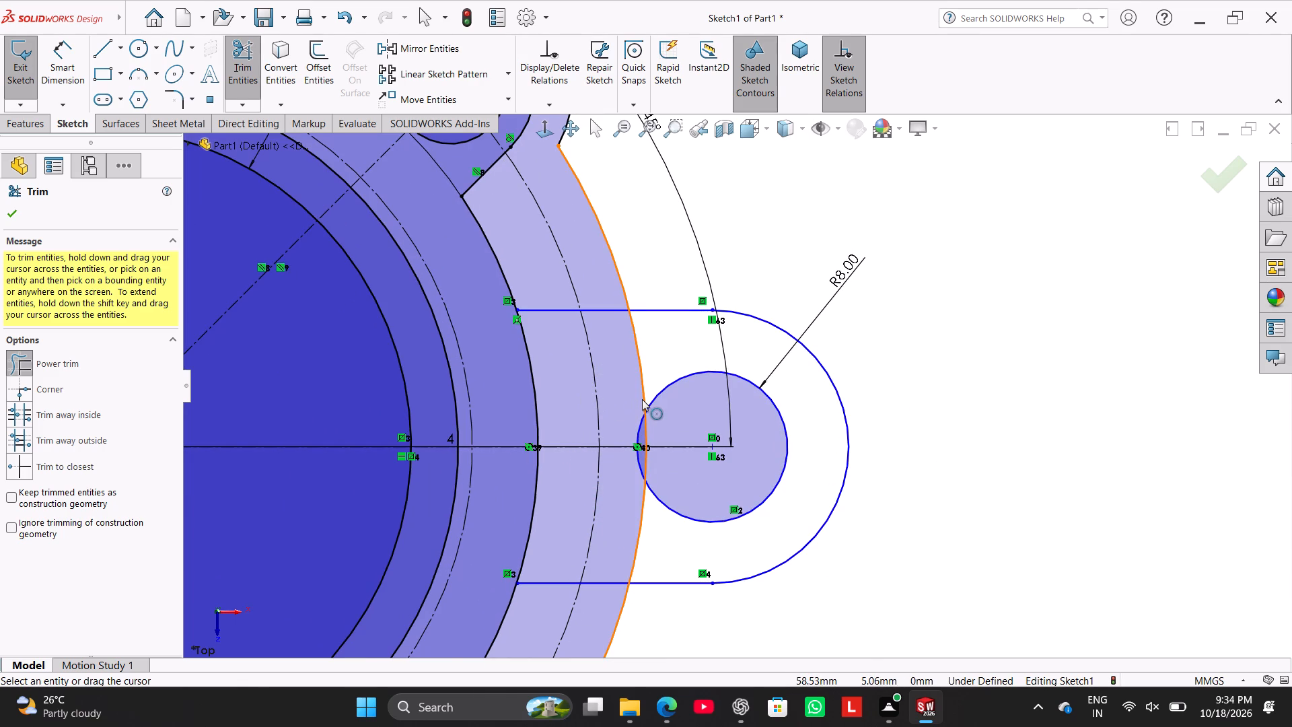
Undo the last trim and delete the leftover arc segment of the R14.50 circle on the origin side.
key("ctrl+z")
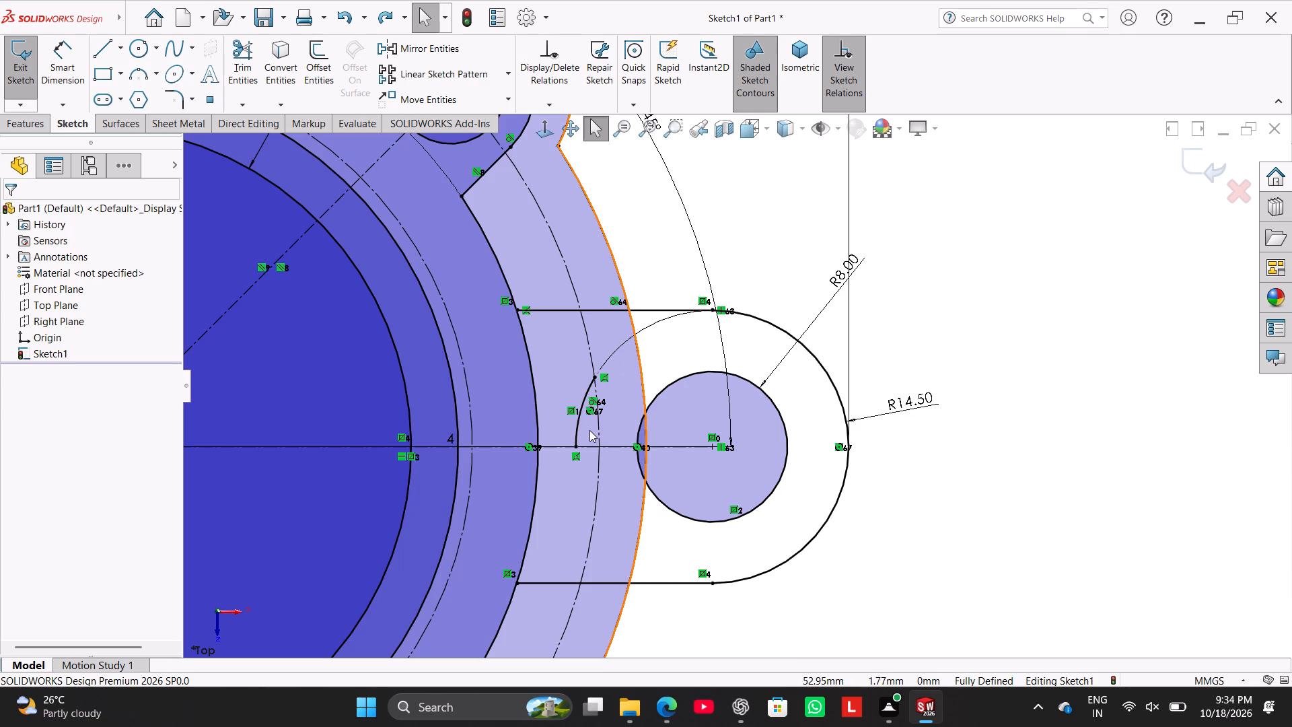
scroll(589, 430, "down", 1)
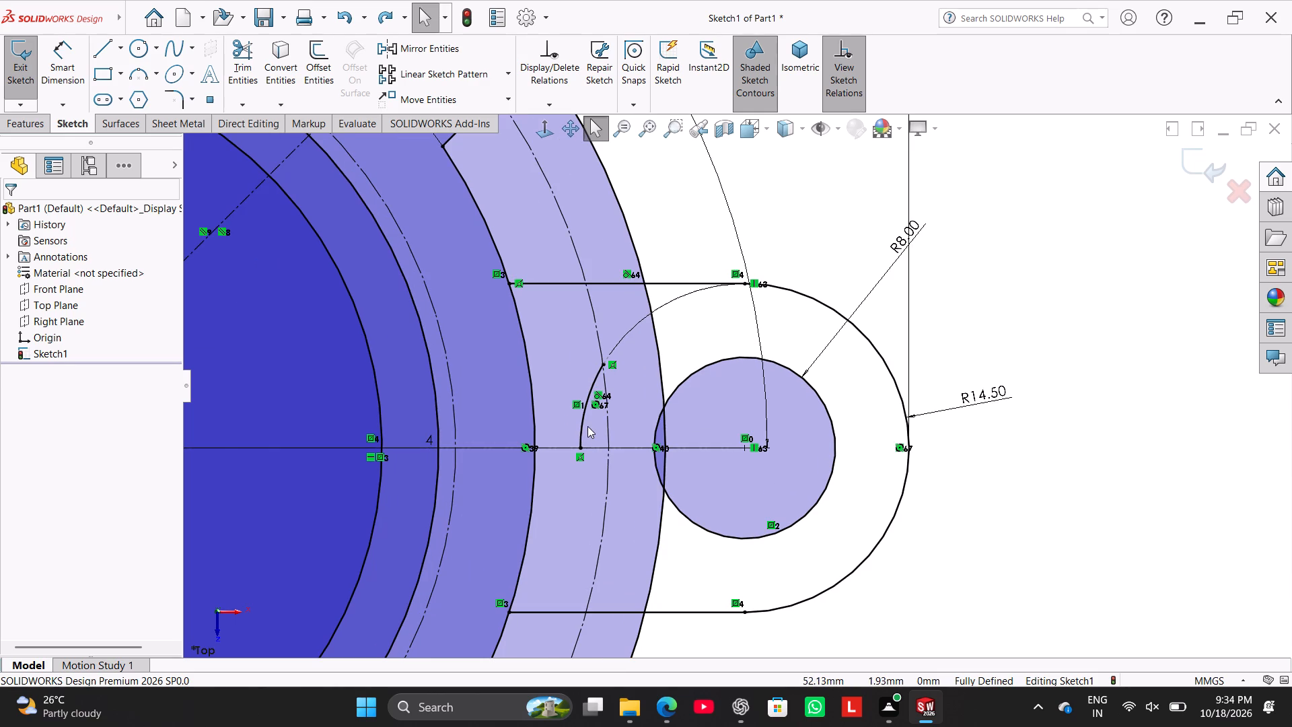
right_click(585, 410)
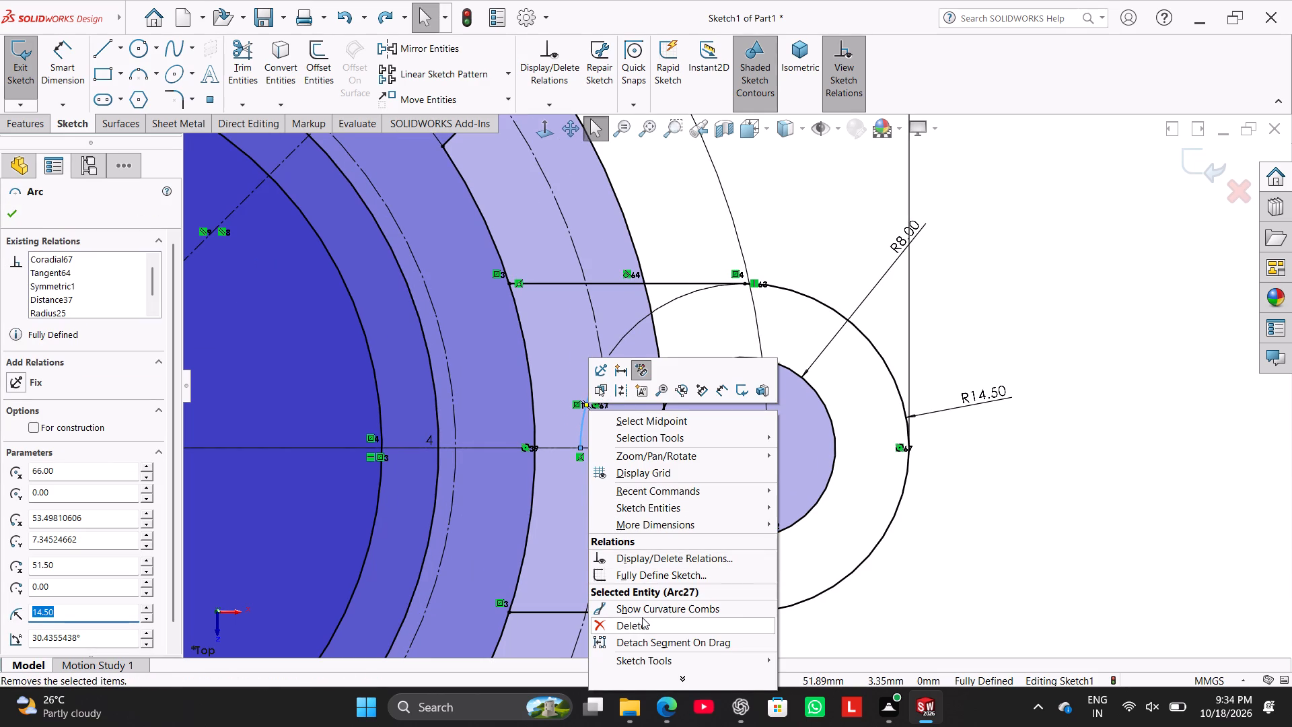
left_click(642, 617)
left_click(563, 347)
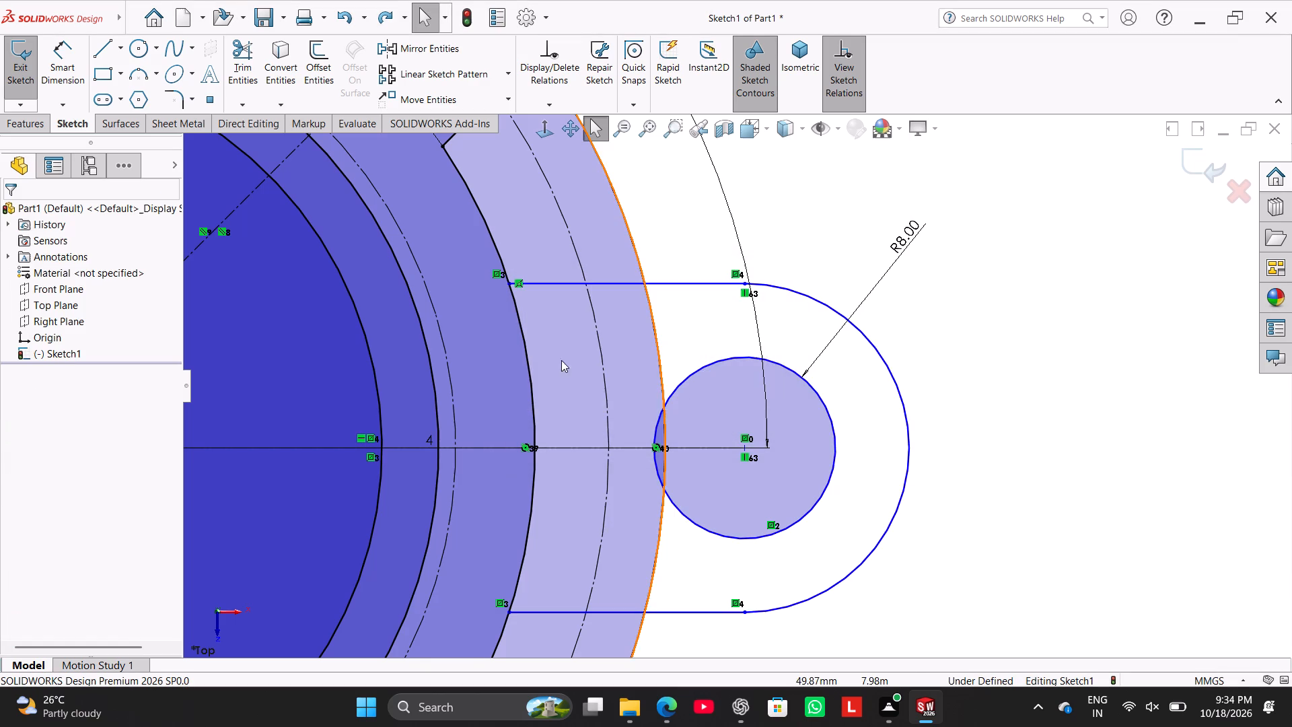
Dimension the overall horizontal width between the outermost edges of the mirrored outer circle and the trimmed outer arc.
scroll(766, 364, "up", 1)
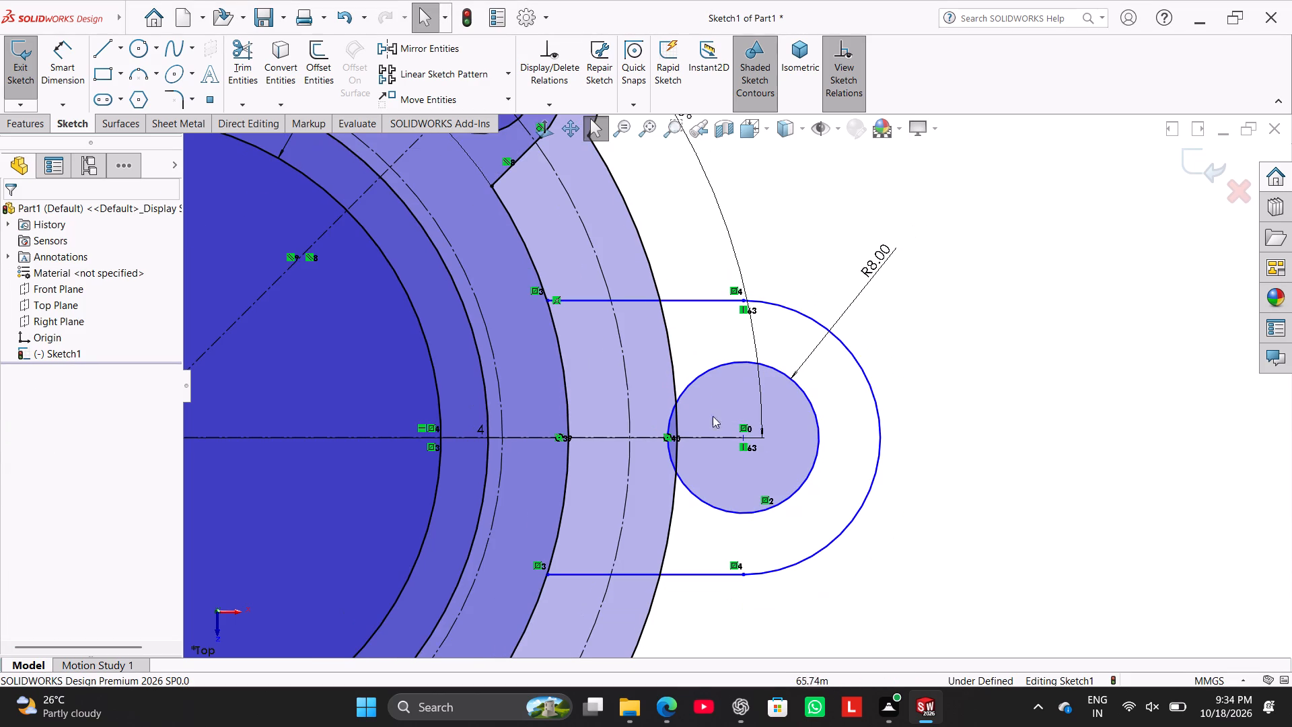
scroll(764, 290, "up", 2)
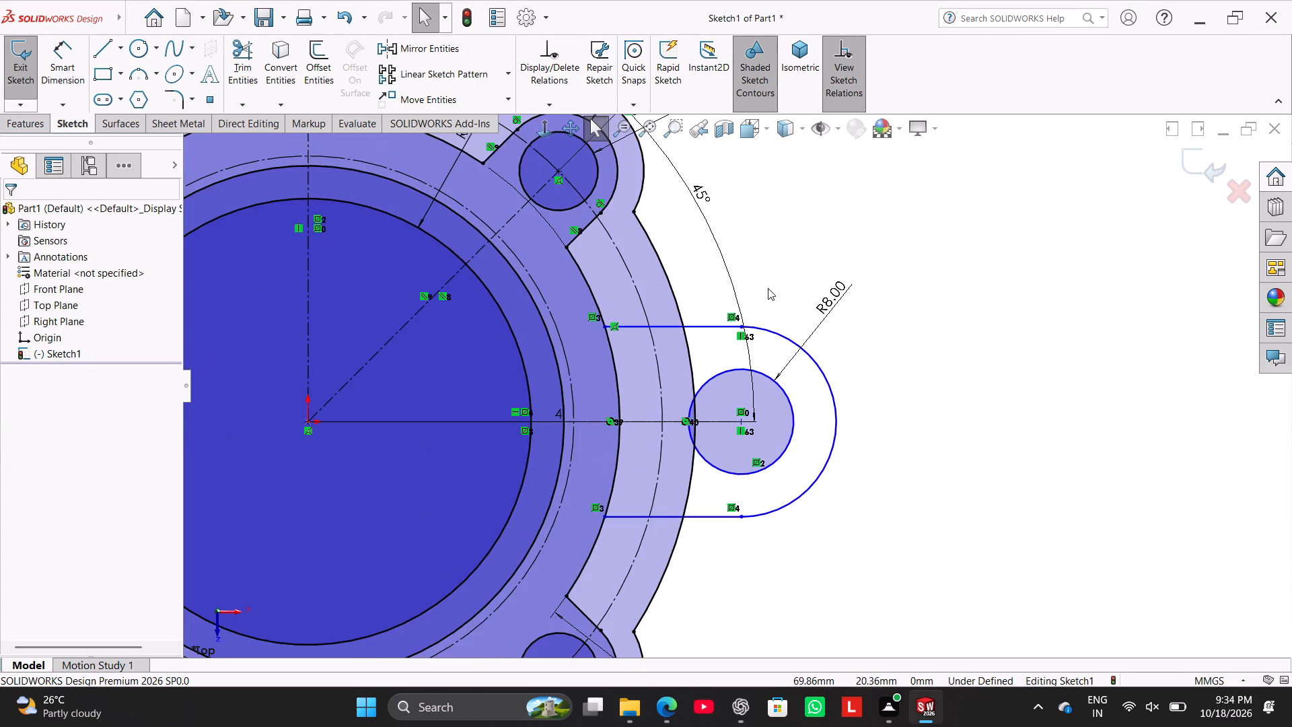
scroll(770, 288, "up", 5)
left_click(67, 77)
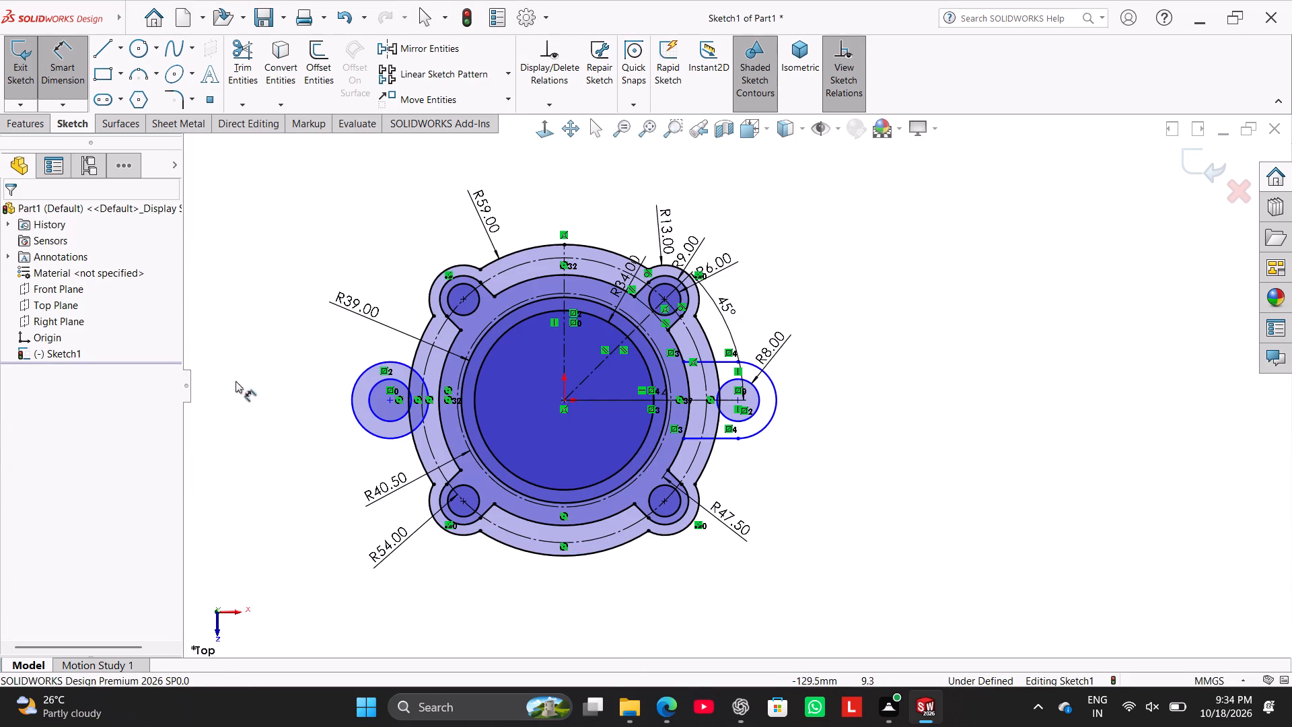
left_click(350, 399, "shift")
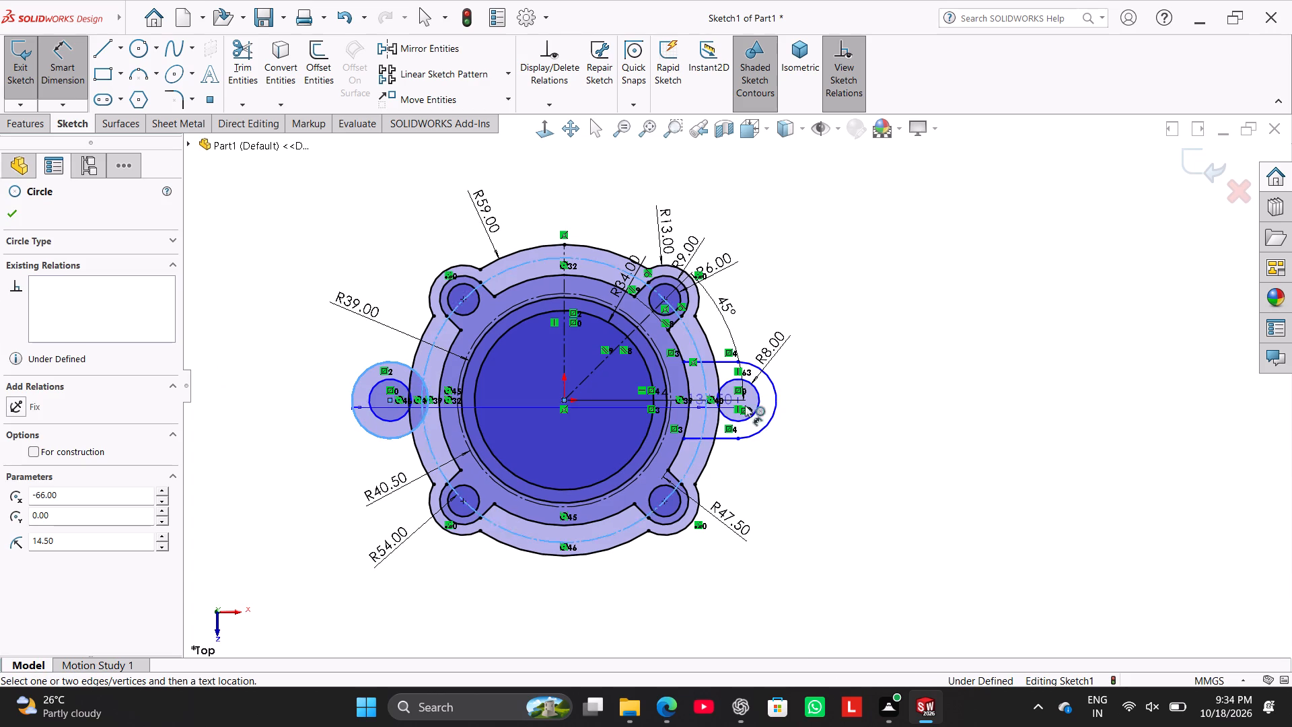
left_click(775, 400, "shift")
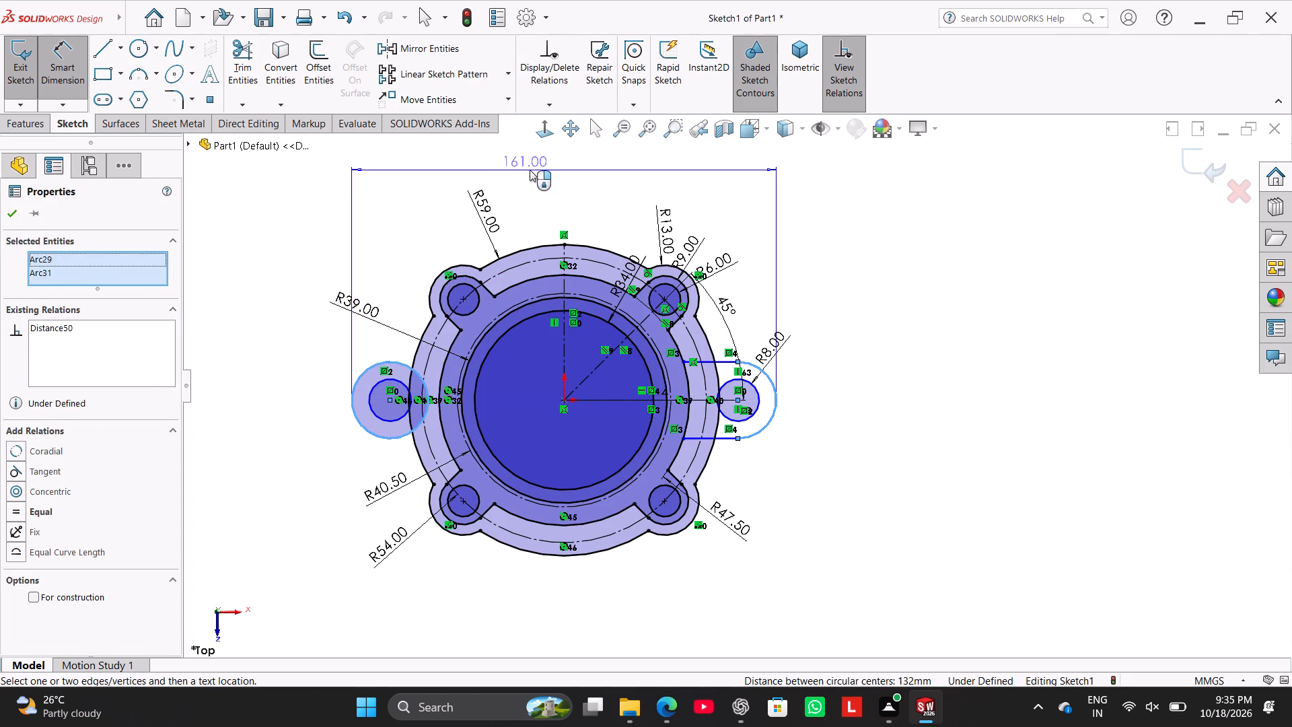
left_click(542, 170, "shift")
right_click(1009, 320)
left_click(942, 348)
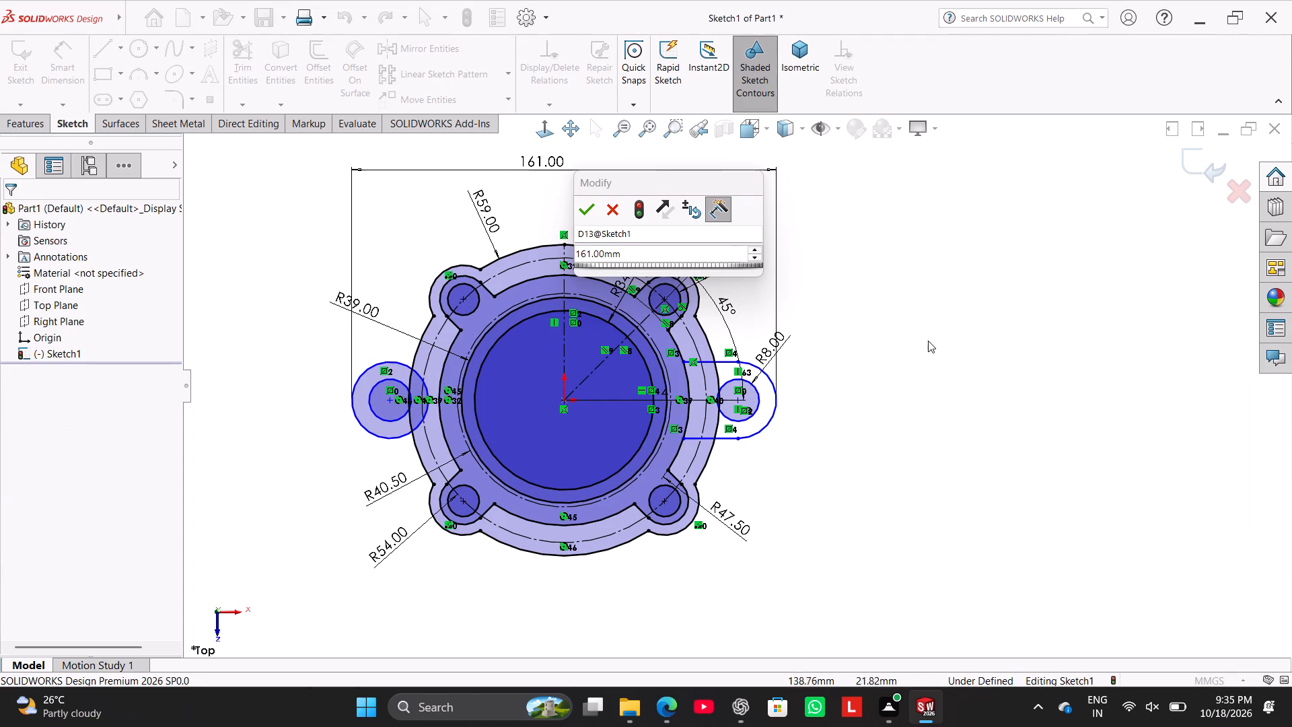
right_click(928, 338)
left_click(898, 351)
left_click(574, 215)
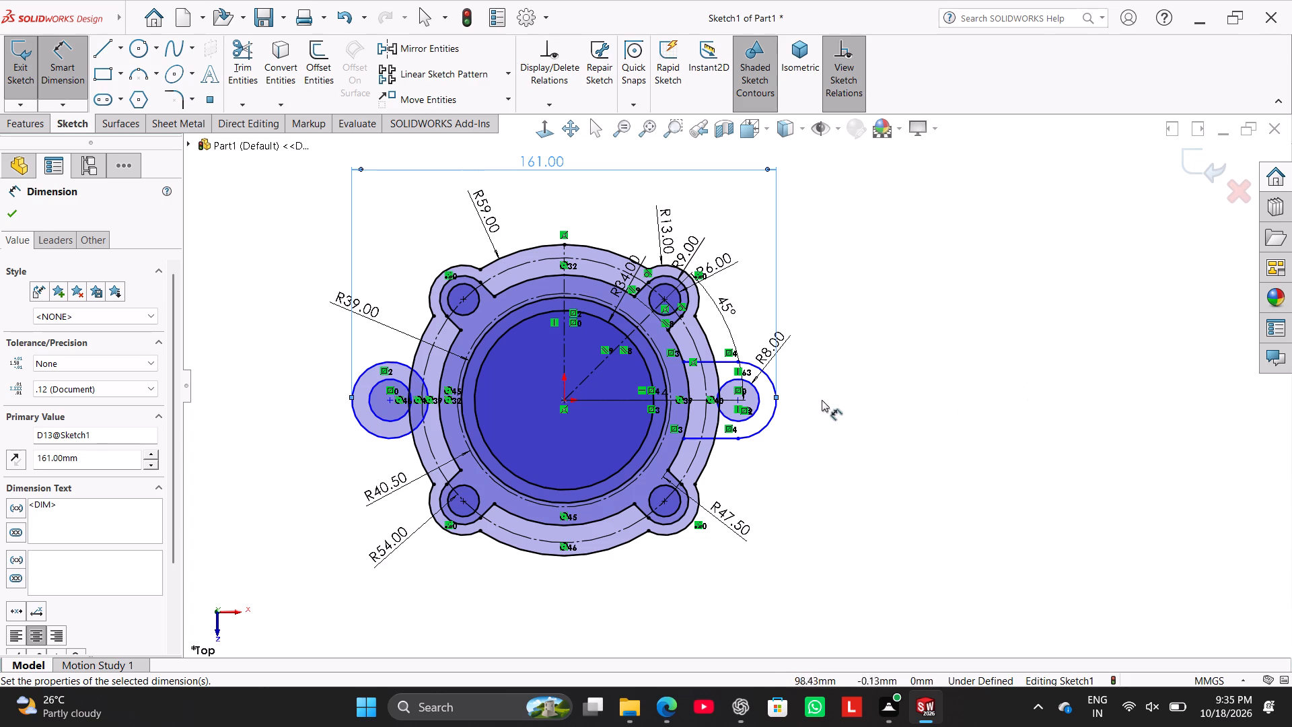
Dimension the radius of the trimmed outer arc around the R8.00 circle.
left_click(768, 380)
left_click(830, 306)
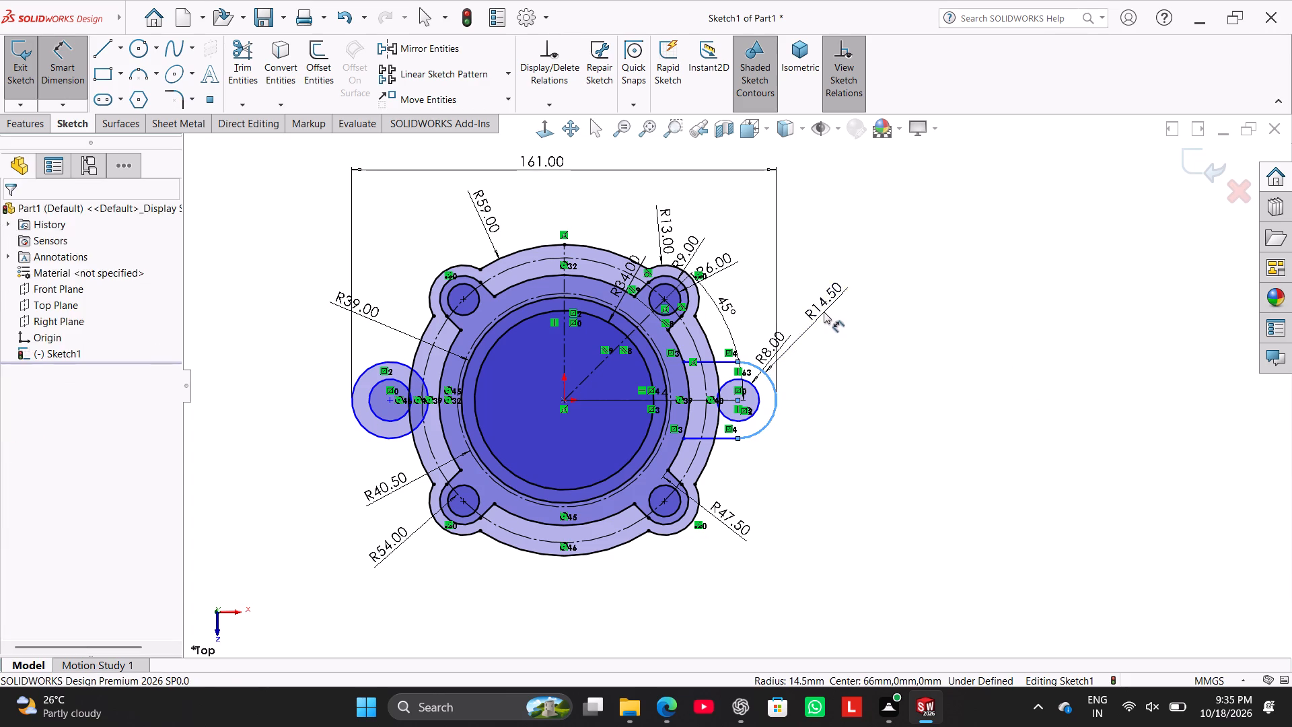
left_click(871, 216)
left_click(903, 377)
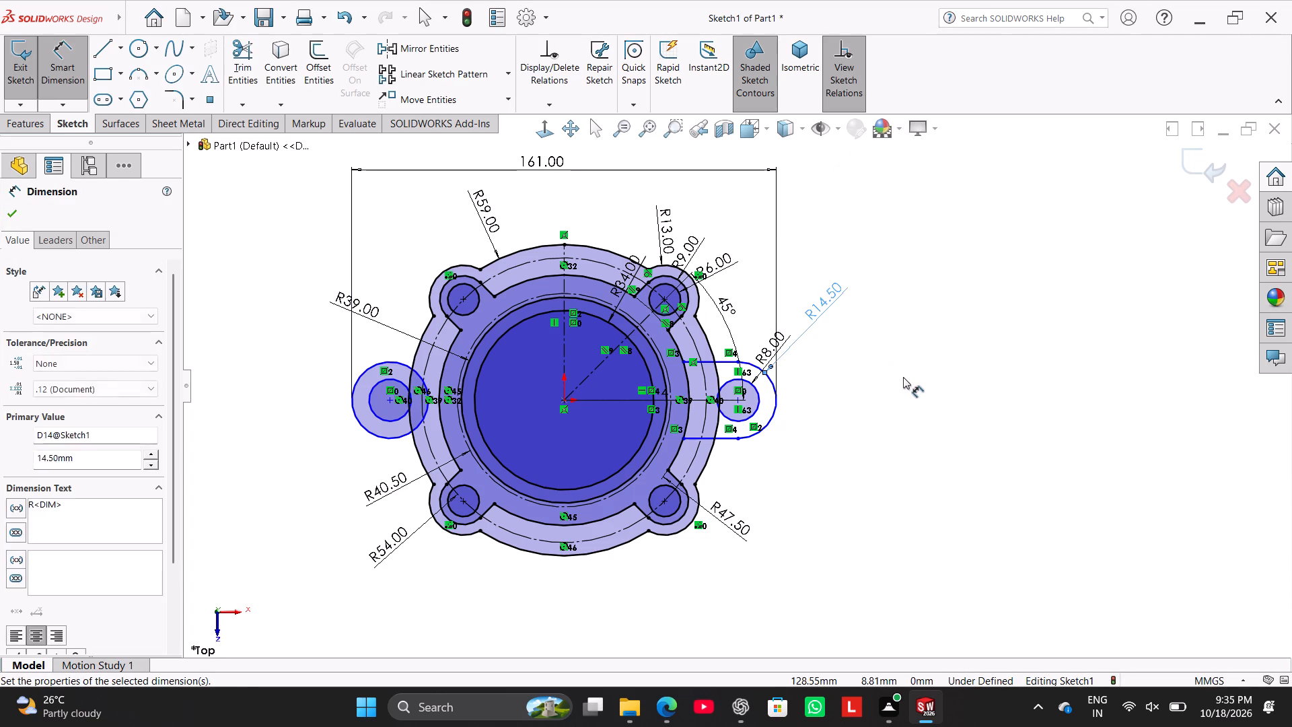
scroll(873, 360, "down", 3)
right_click(830, 411)
left_click(879, 460)
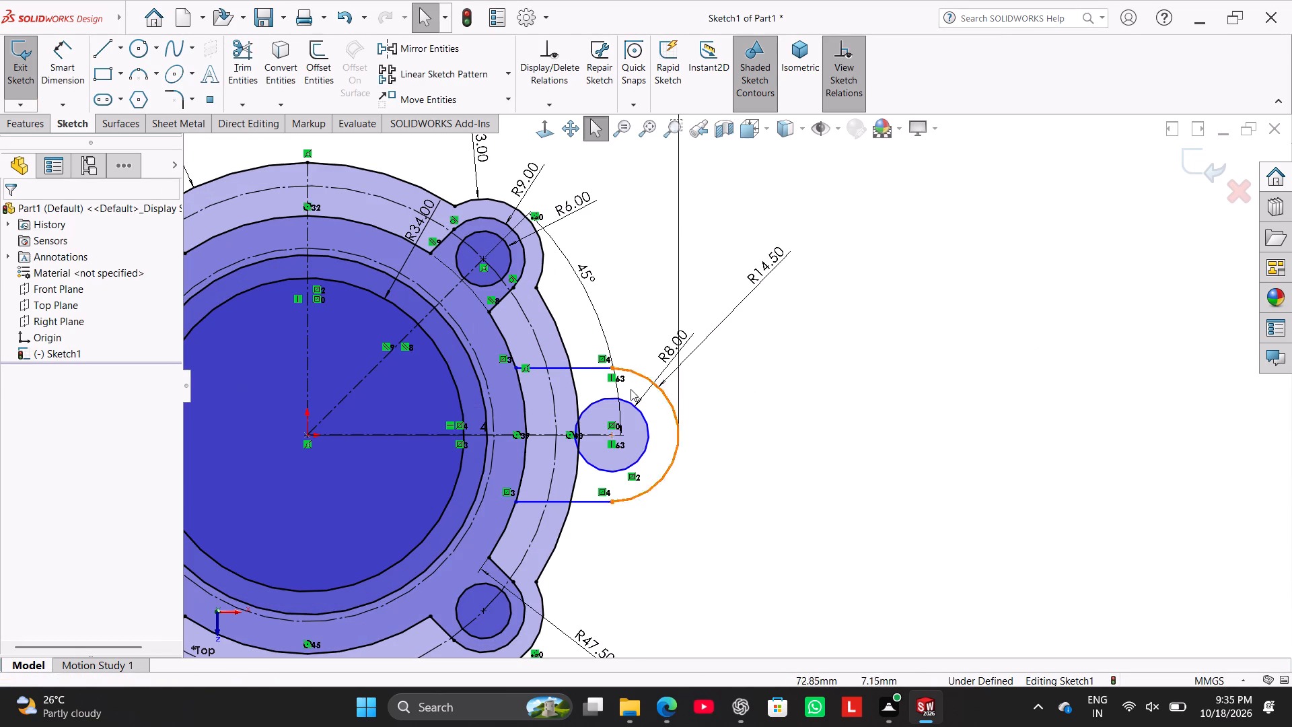
Add a tangent relation between the R14.50 arc and the upper horizontal line that meets it.
scroll(633, 381, "down", 2)
left_click(640, 368, "shift")
left_click(592, 363, "shift")
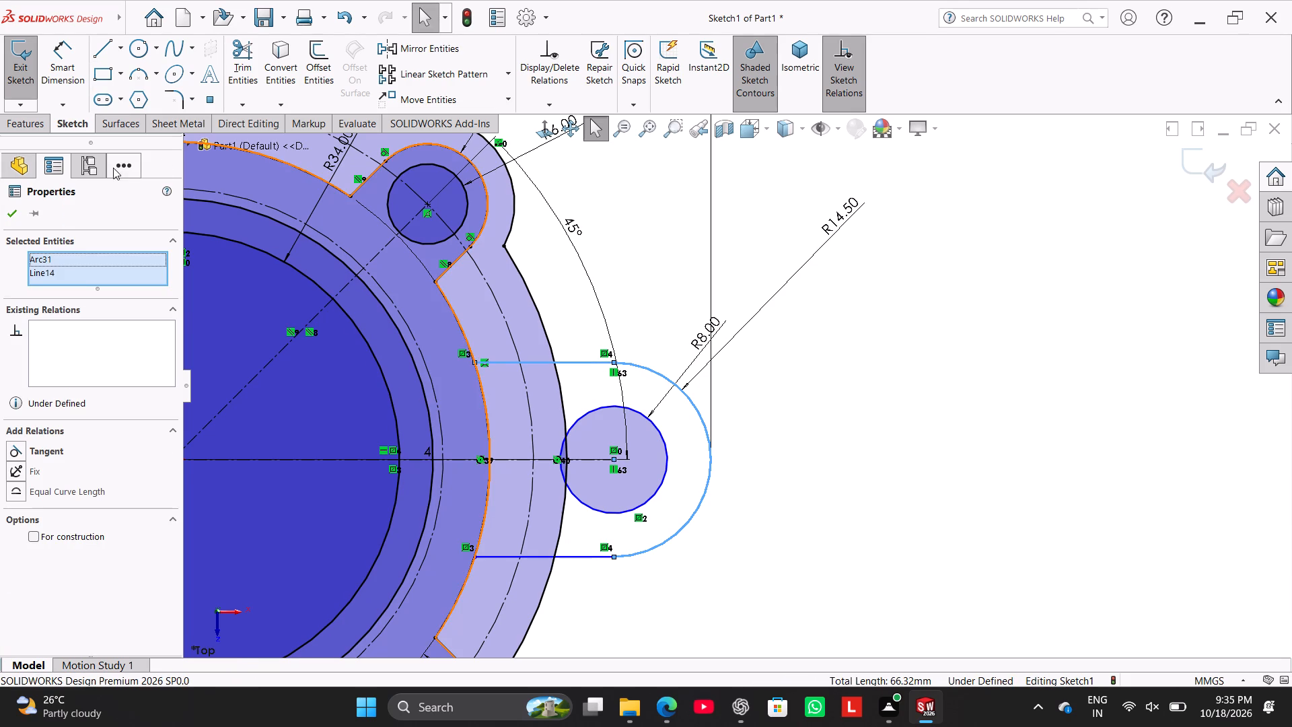
left_click(55, 452)
left_click(856, 366)
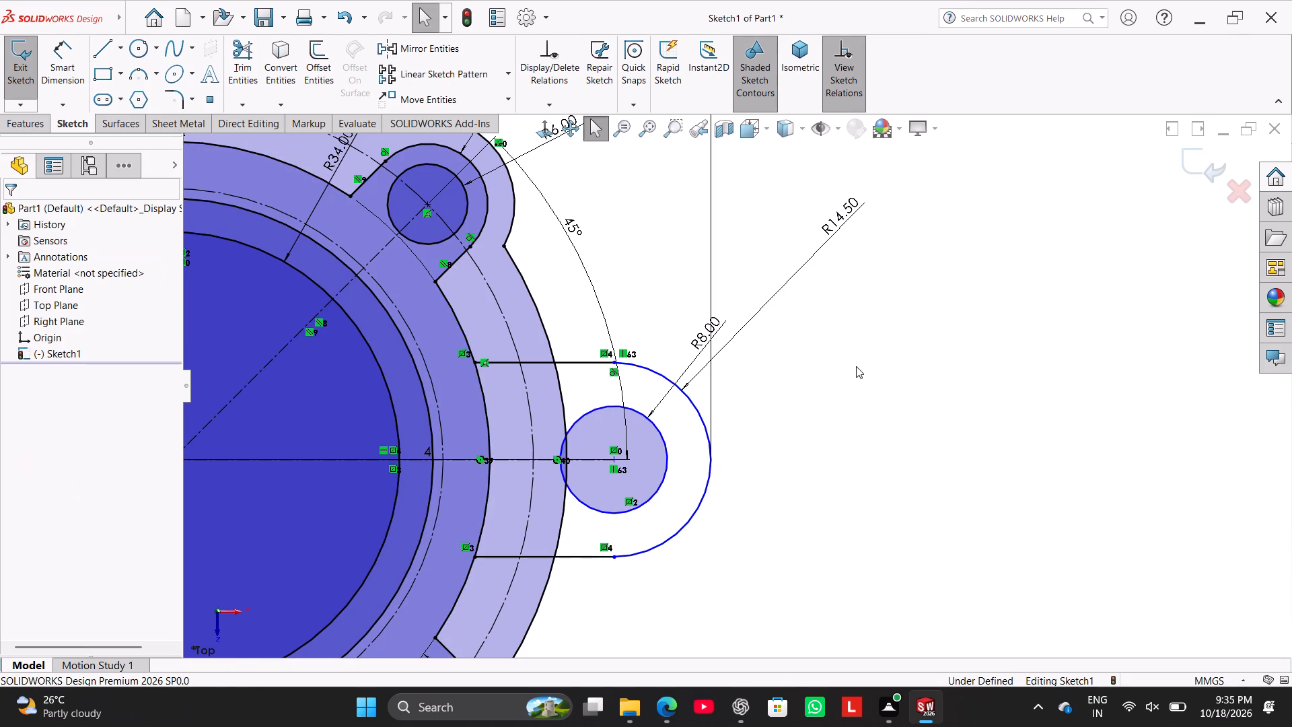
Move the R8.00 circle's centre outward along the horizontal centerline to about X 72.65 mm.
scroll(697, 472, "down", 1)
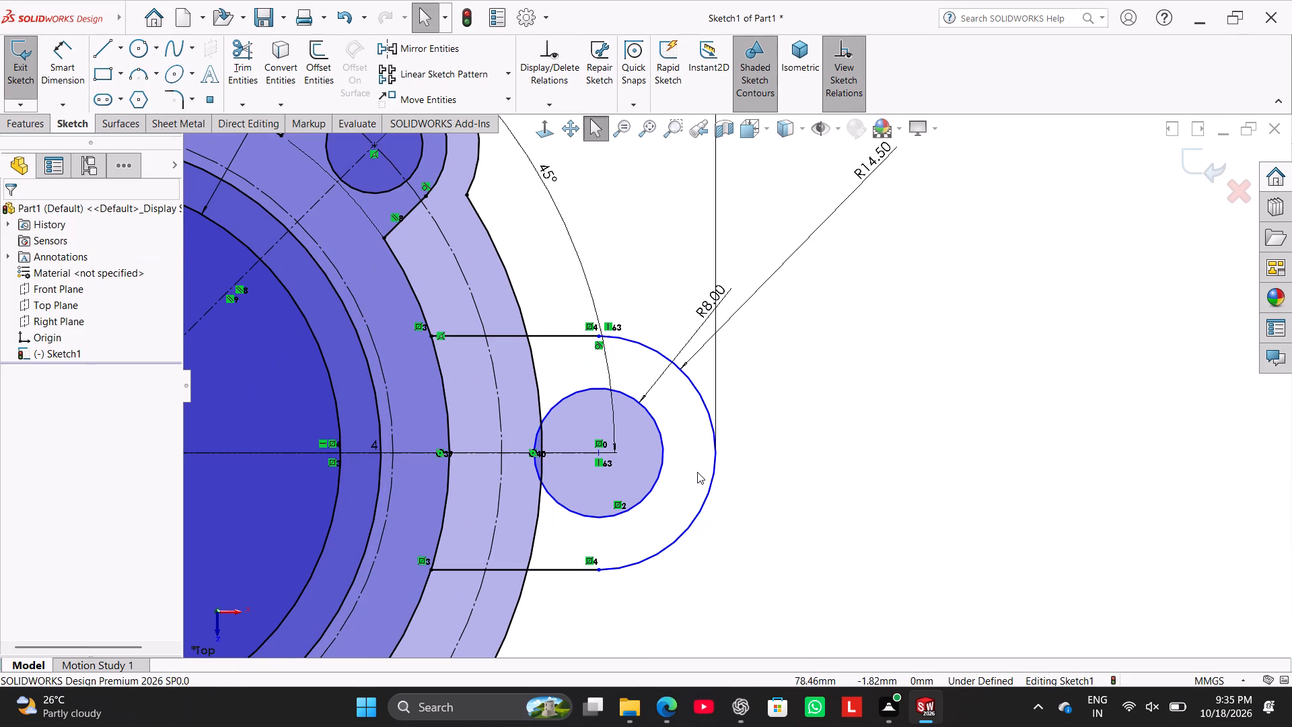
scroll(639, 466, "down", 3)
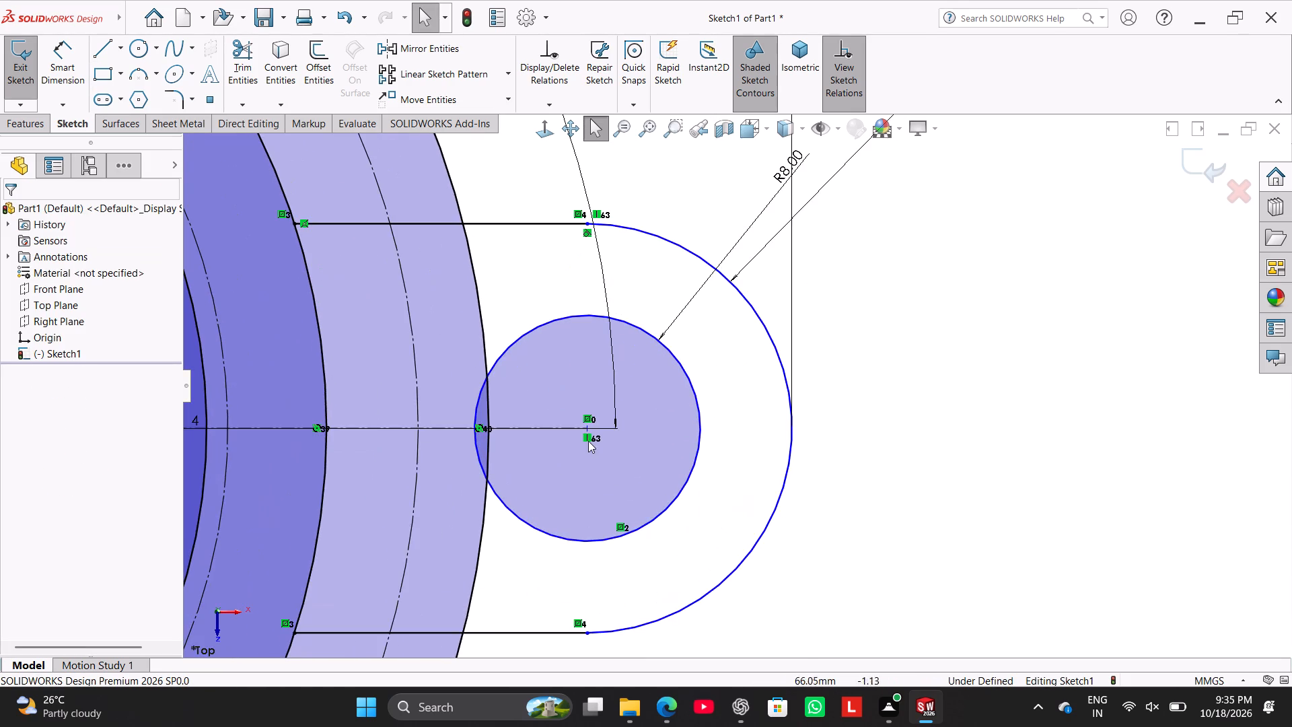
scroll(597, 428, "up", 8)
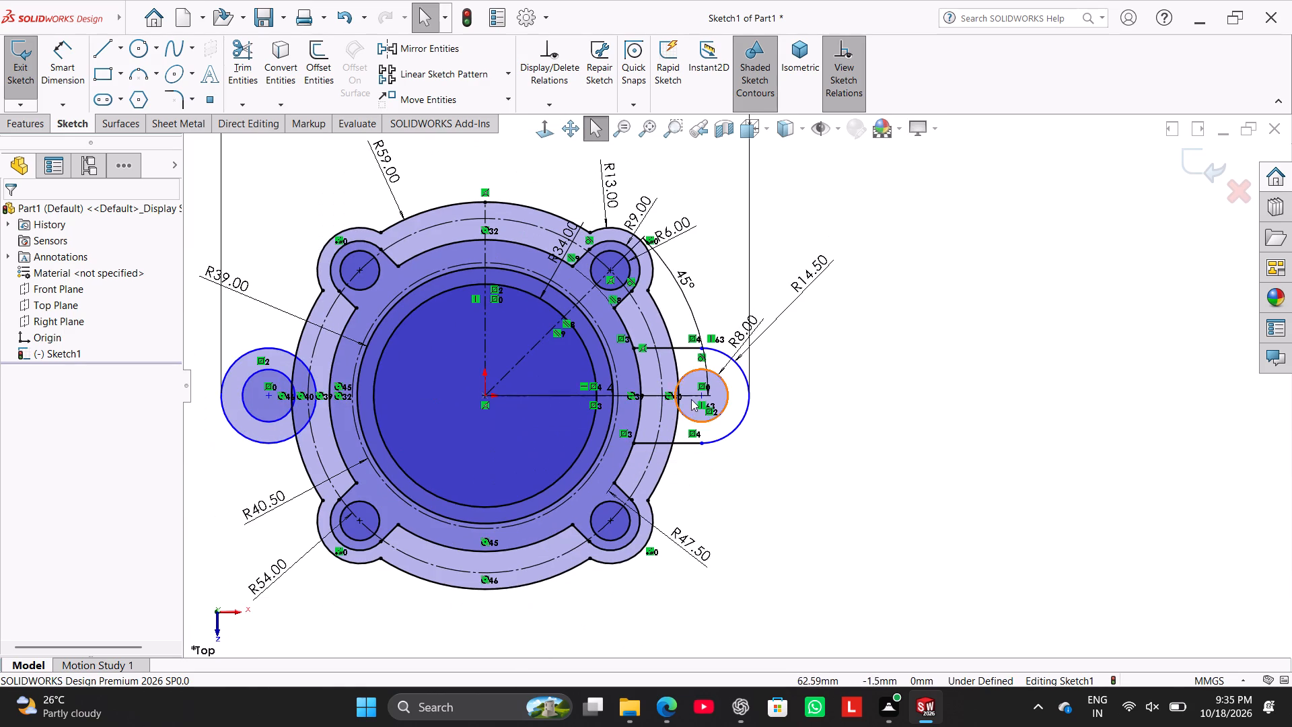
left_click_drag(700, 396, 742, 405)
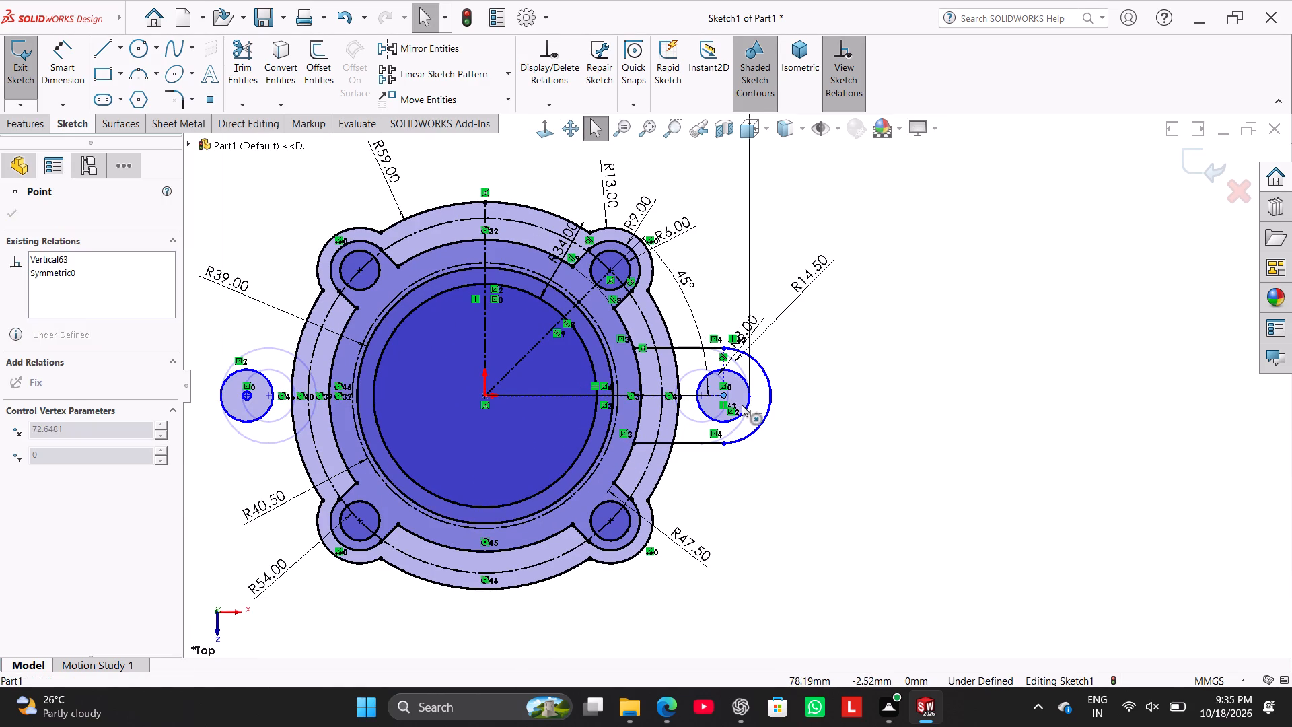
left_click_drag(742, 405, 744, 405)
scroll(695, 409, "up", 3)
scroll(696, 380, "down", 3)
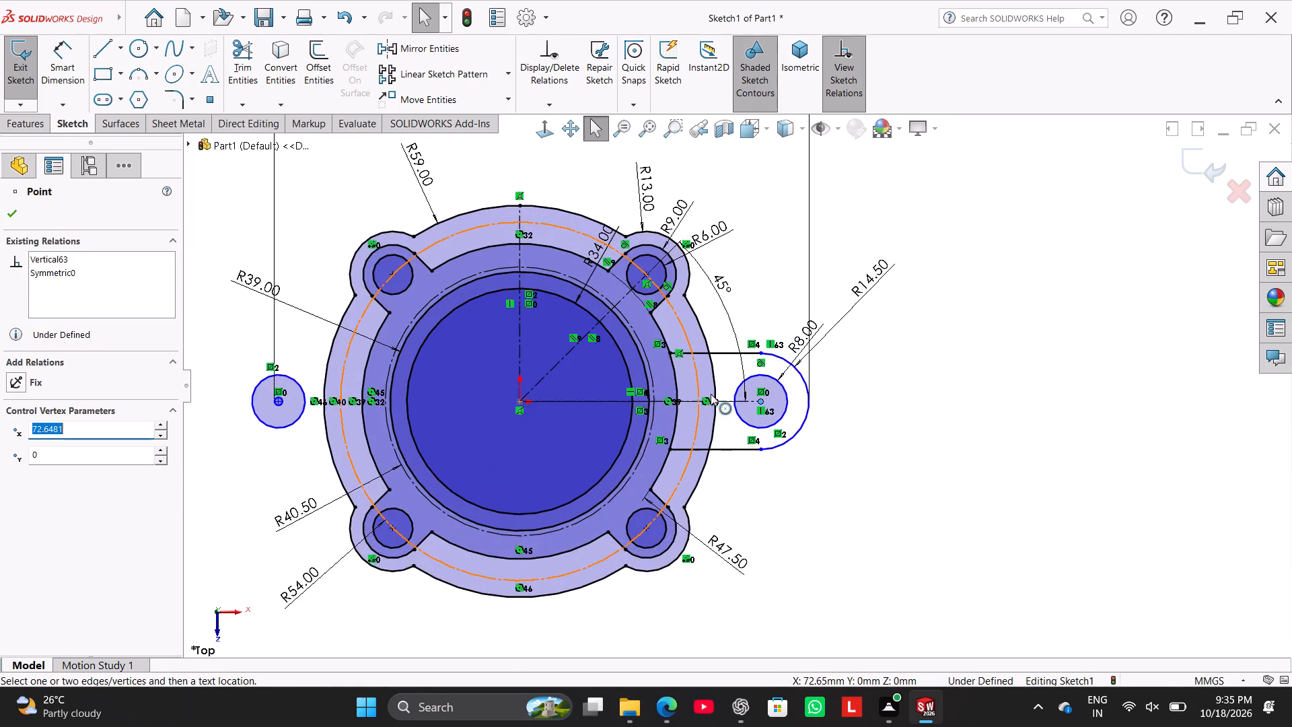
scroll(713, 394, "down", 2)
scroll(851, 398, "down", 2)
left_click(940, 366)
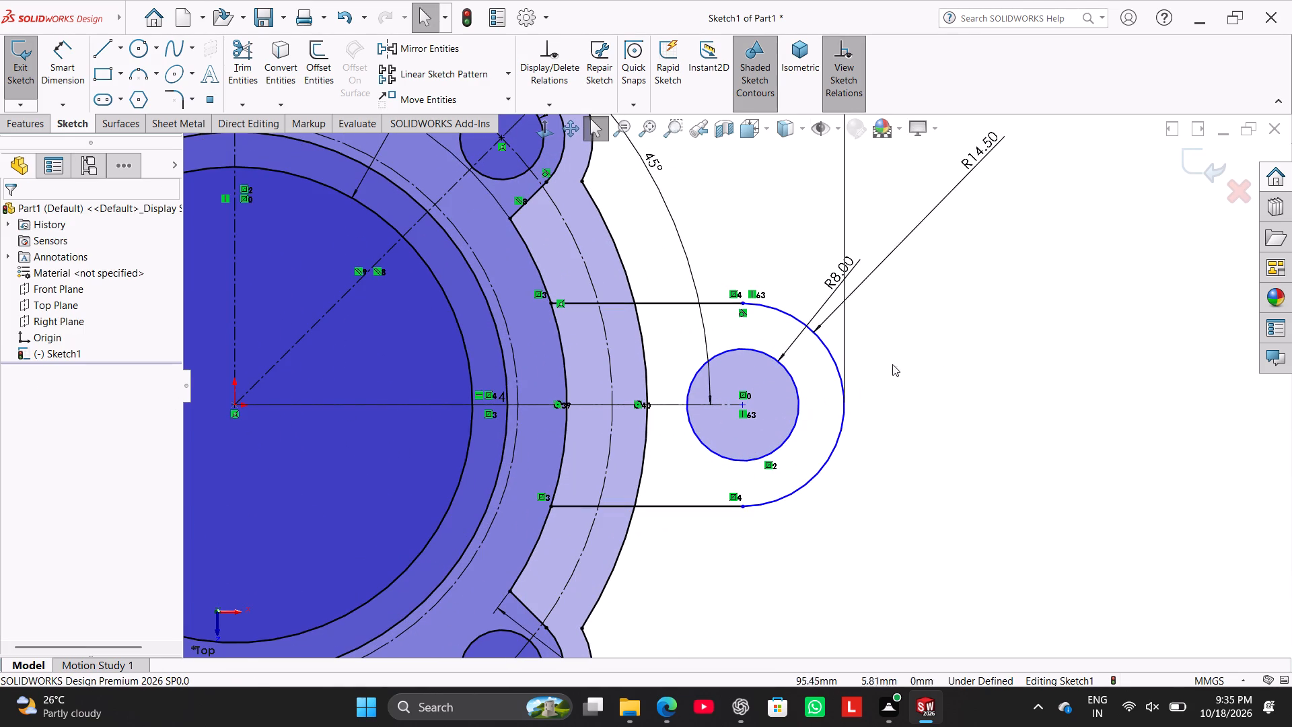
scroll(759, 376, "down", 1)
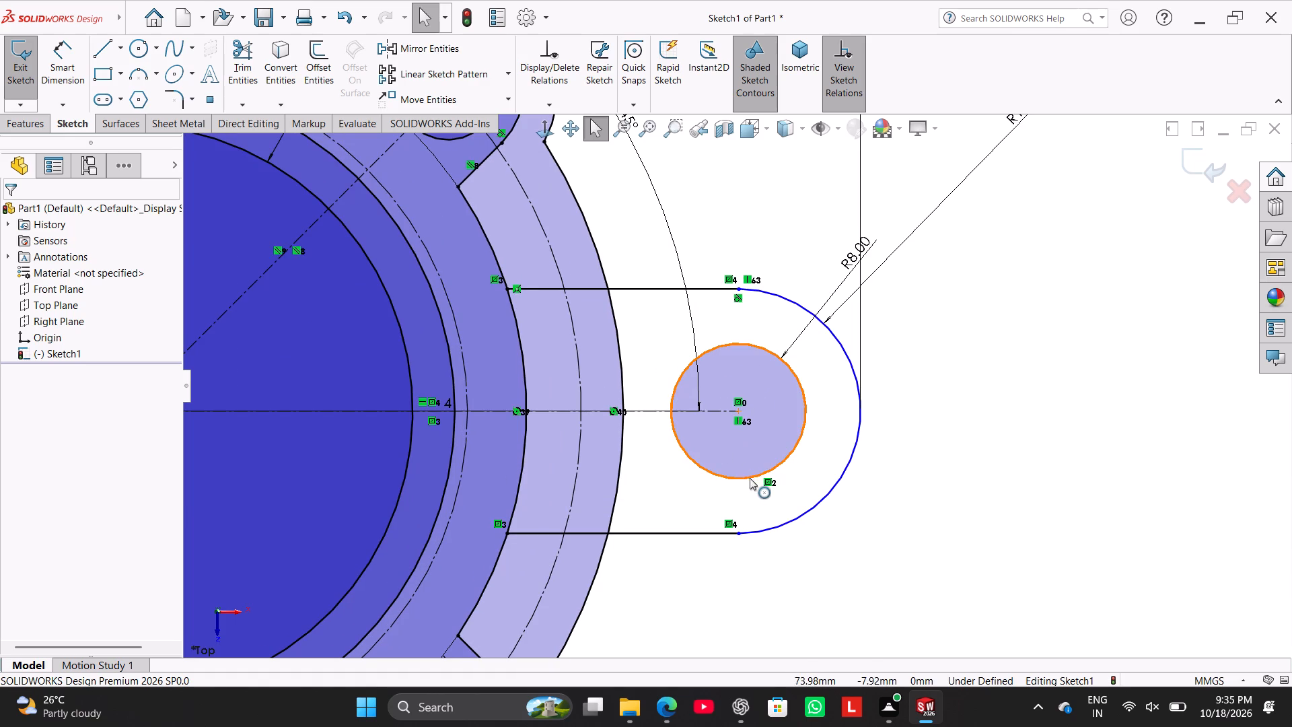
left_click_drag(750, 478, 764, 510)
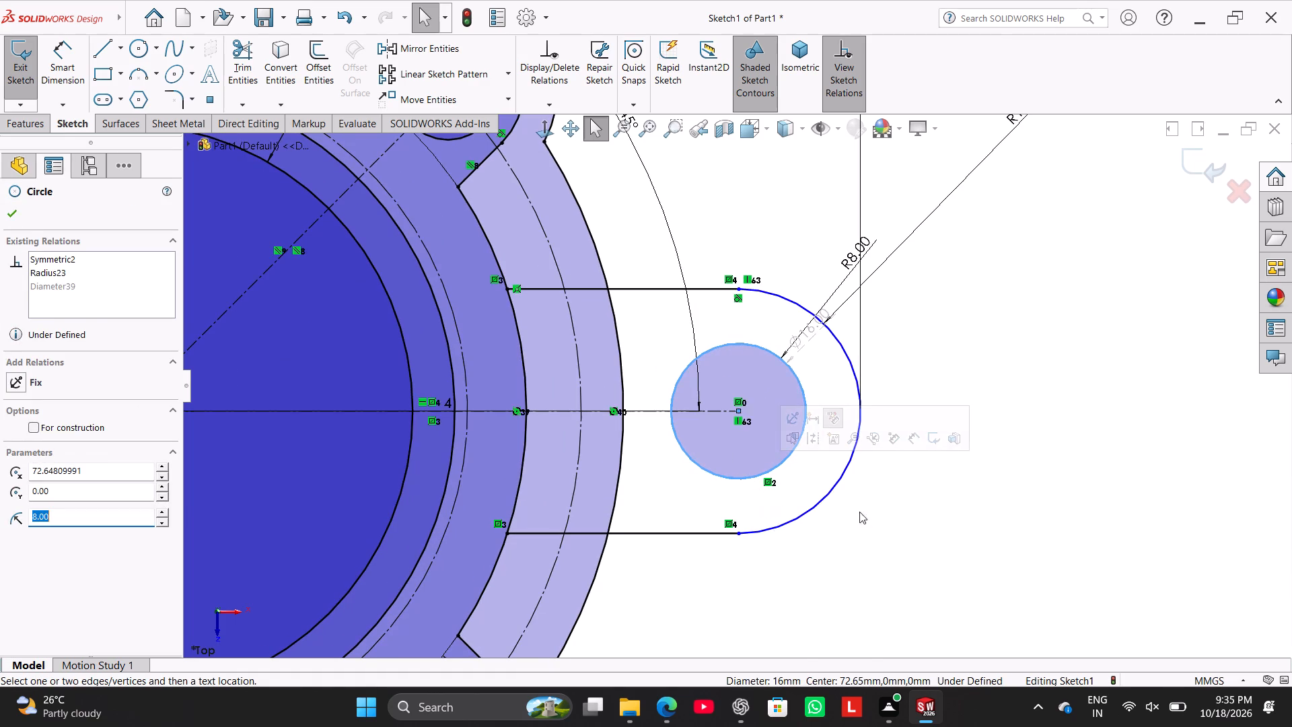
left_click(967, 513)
Make the R8.00 circle and the R14.50 arc concentric.
left_click(806, 400, "shift")
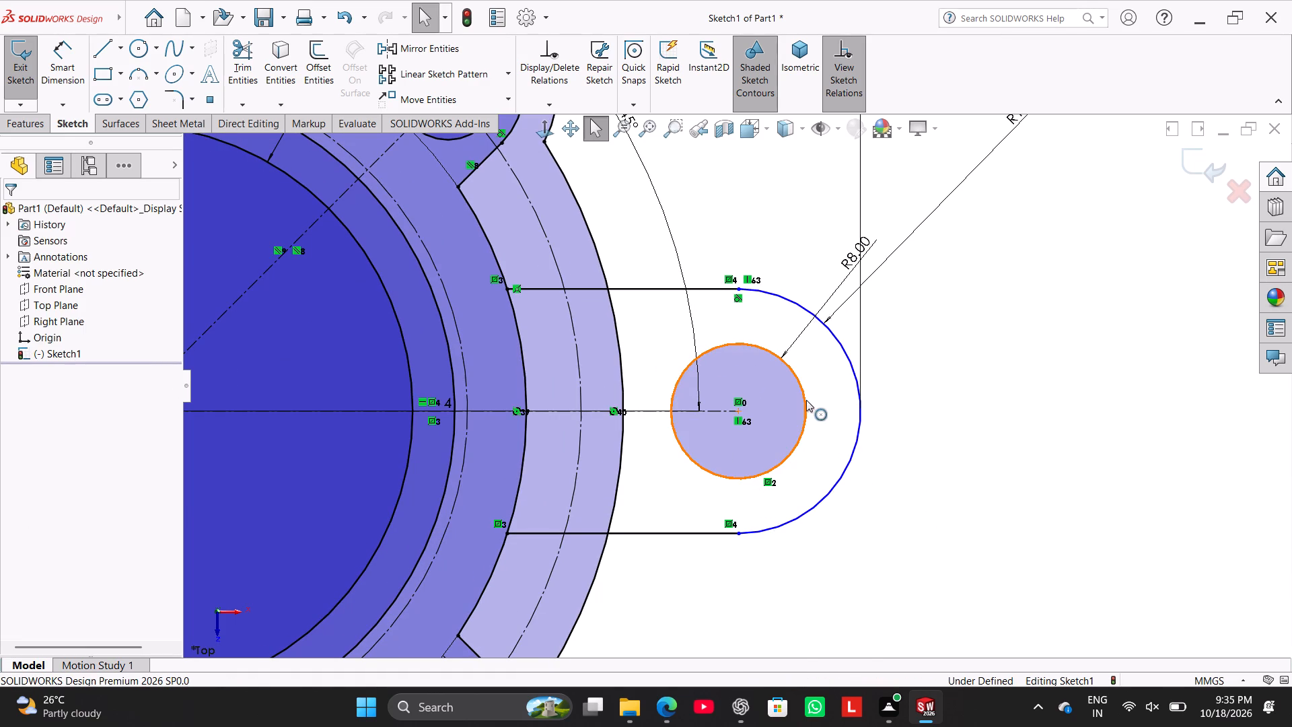
left_click(861, 415, "shift")
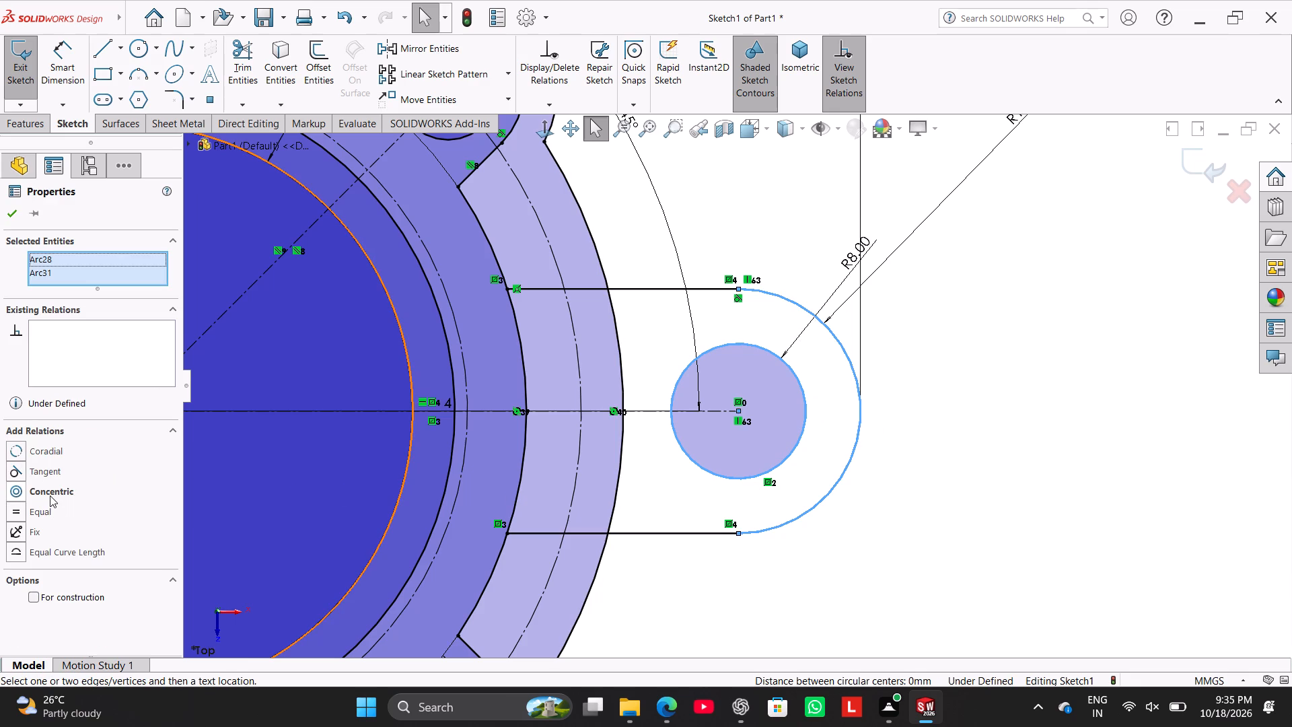
left_click(50, 495)
left_click(914, 488)
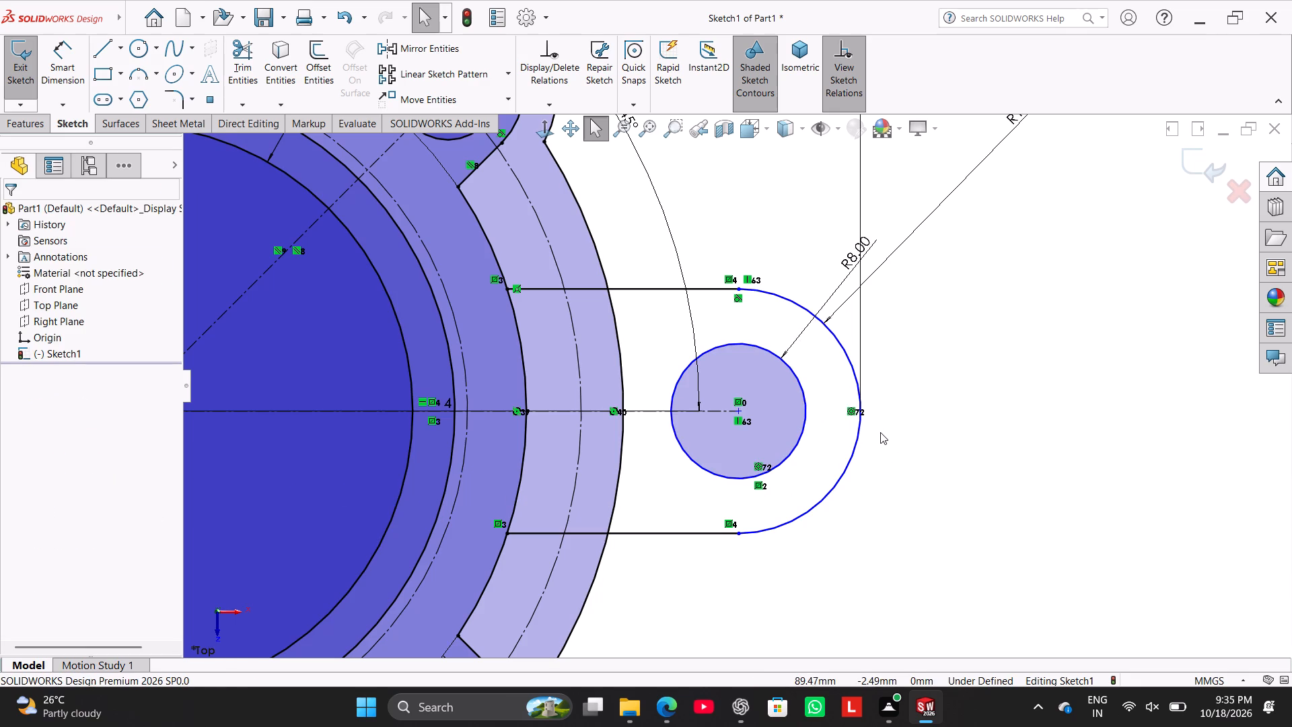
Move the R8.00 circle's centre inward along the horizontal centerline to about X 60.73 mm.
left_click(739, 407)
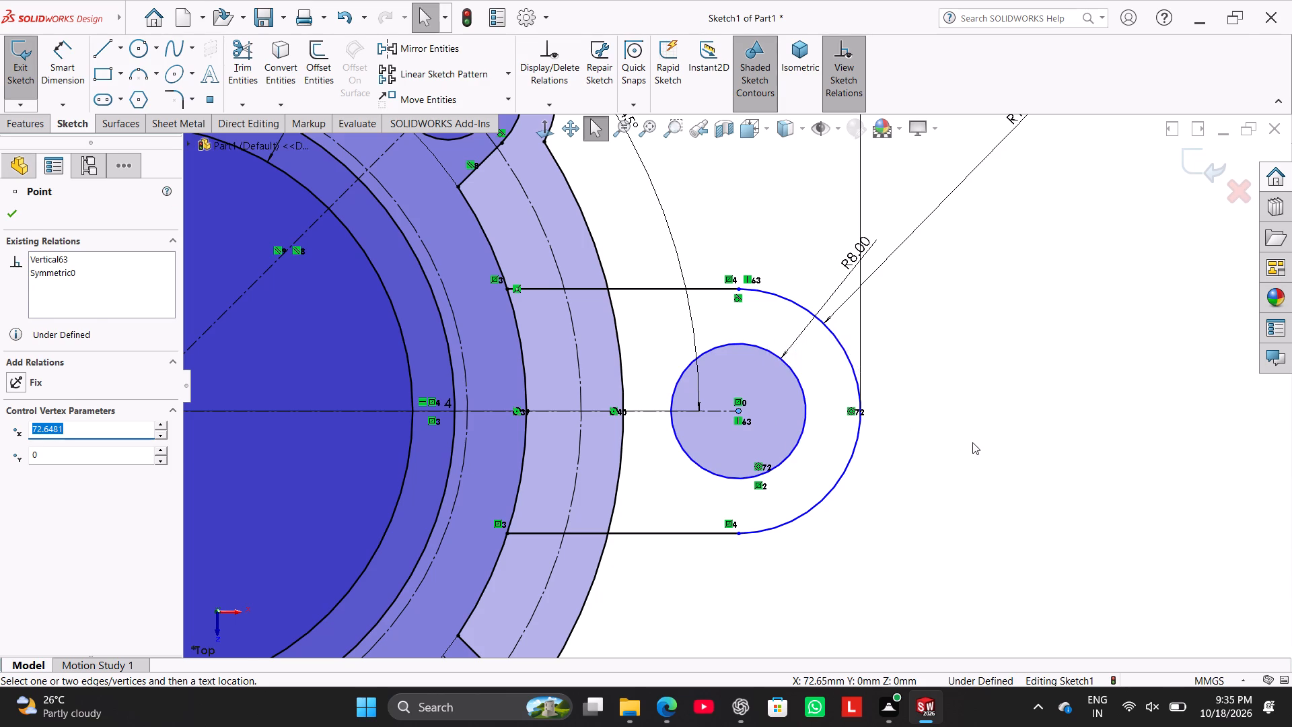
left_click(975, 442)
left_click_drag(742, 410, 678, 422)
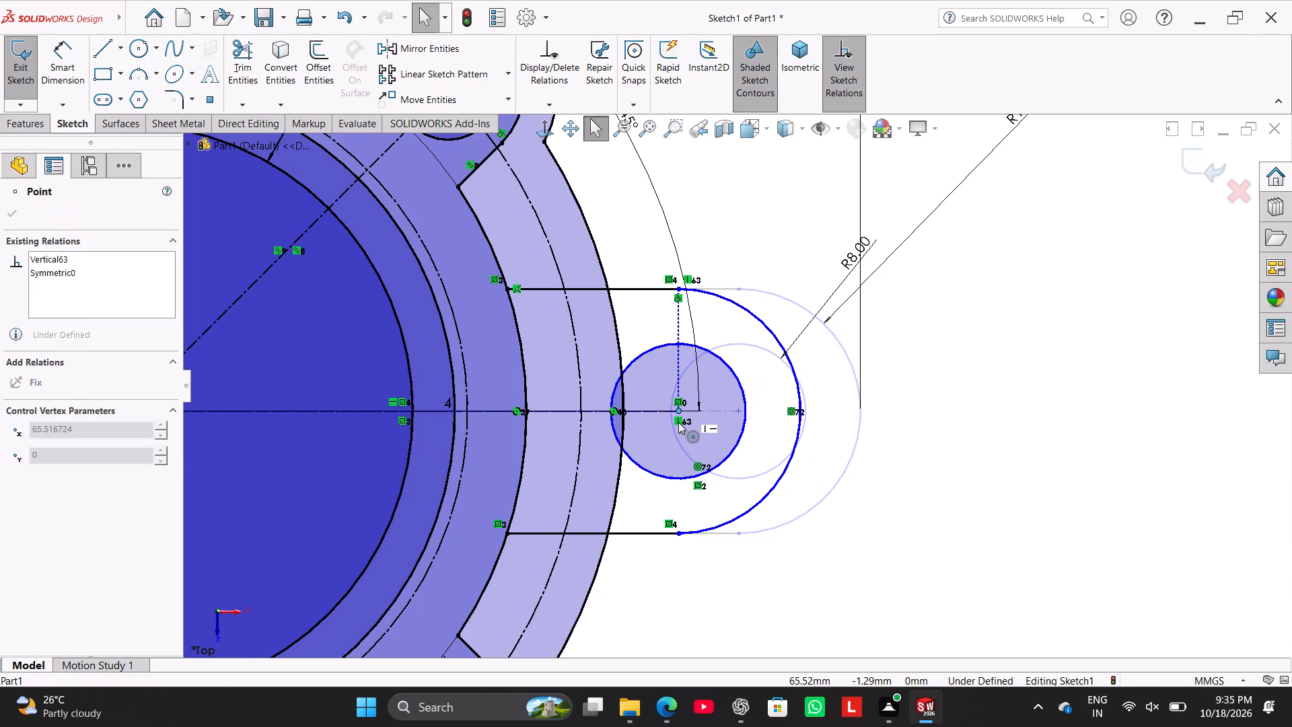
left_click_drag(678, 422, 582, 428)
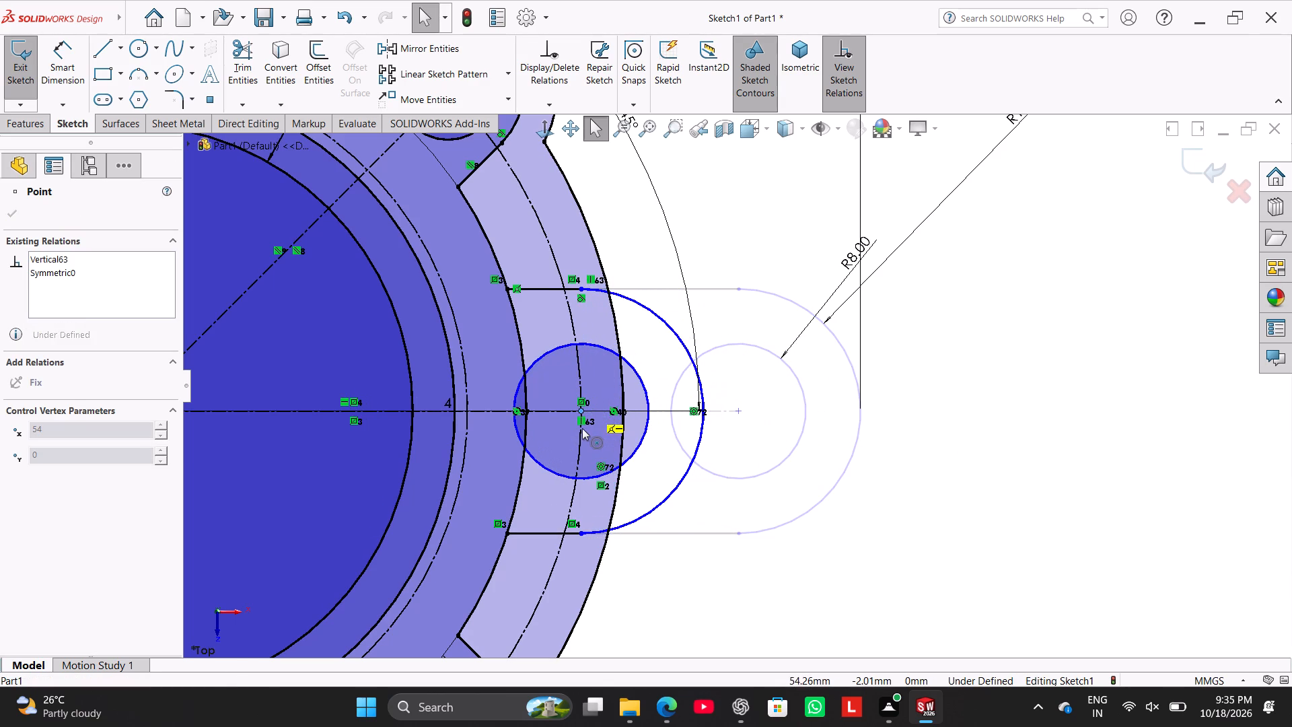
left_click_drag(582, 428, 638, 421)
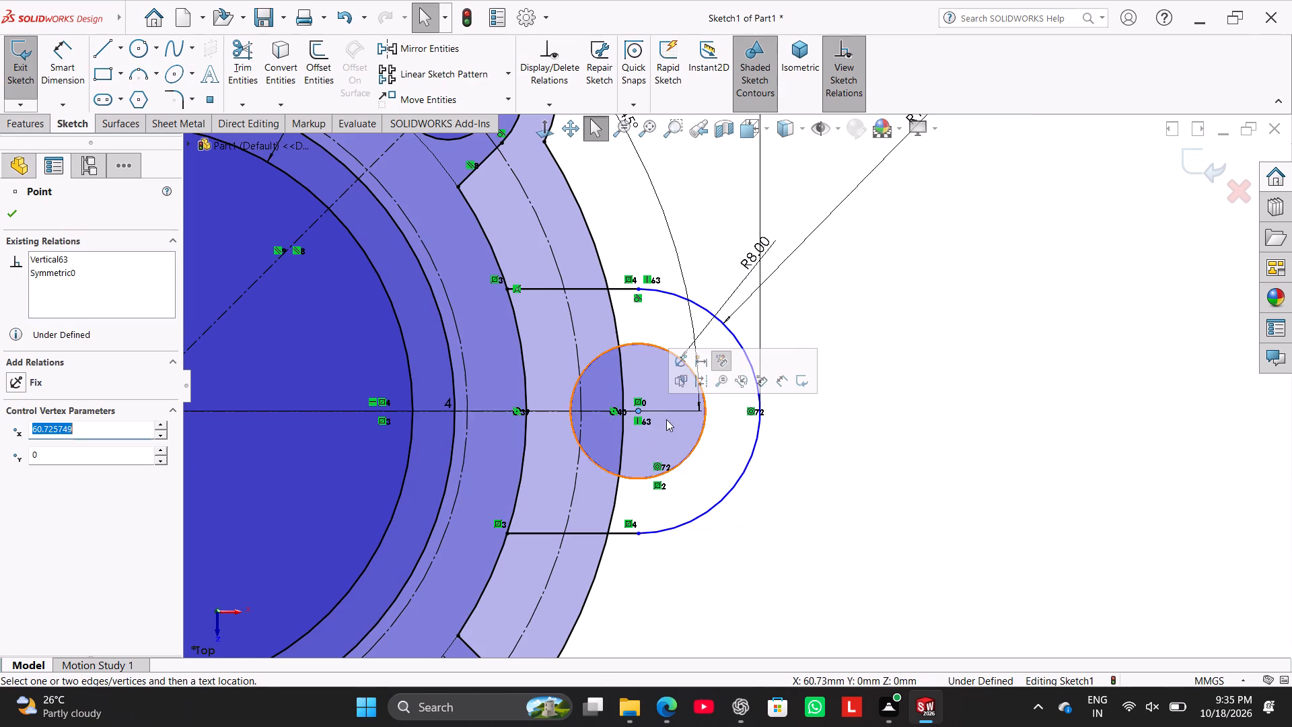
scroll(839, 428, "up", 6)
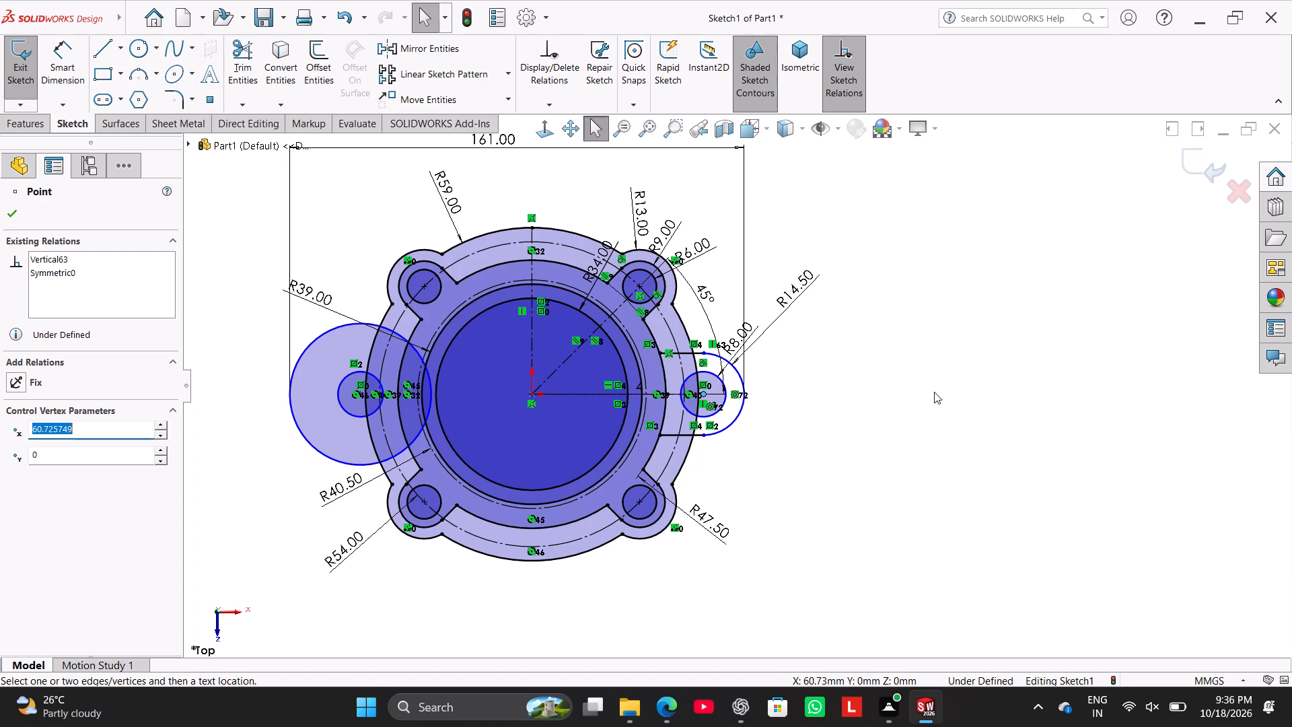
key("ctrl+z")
Add an equal relation between the opposite lug's large outer circle and the R14.50 arc.
left_click(313, 342, "ctrl")
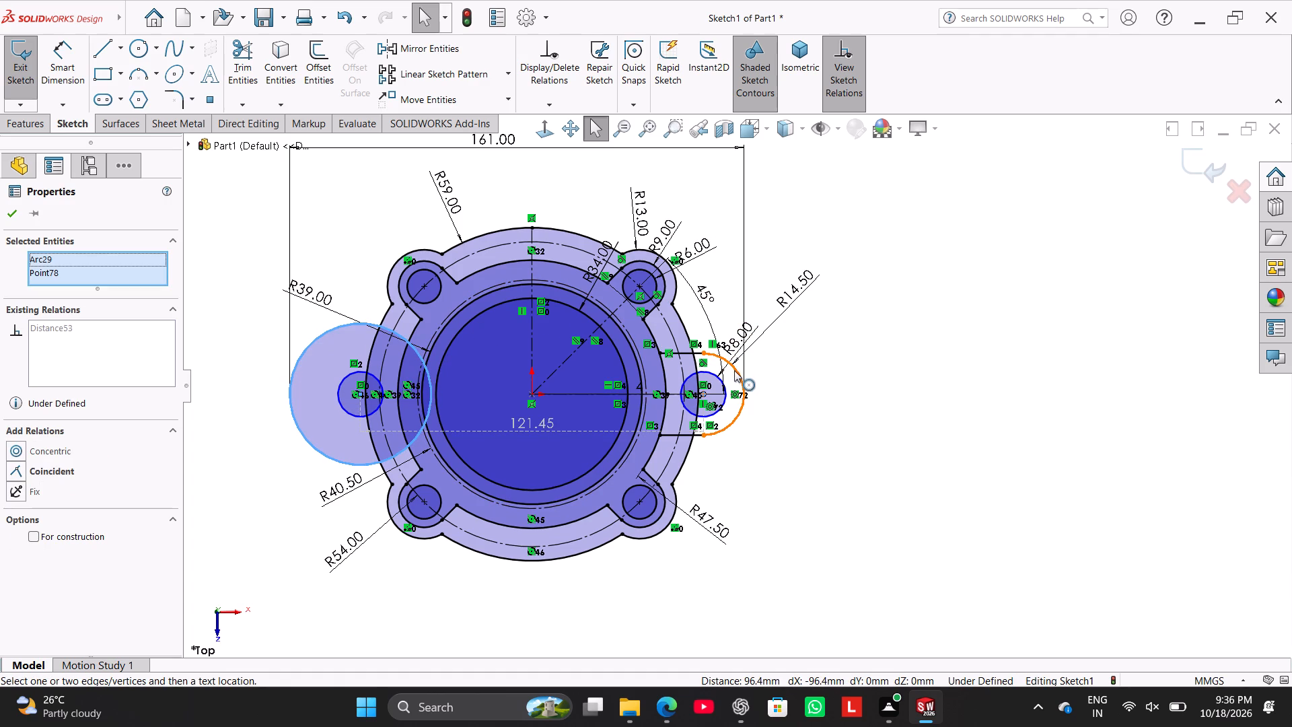
left_click(734, 370, "ctrl")
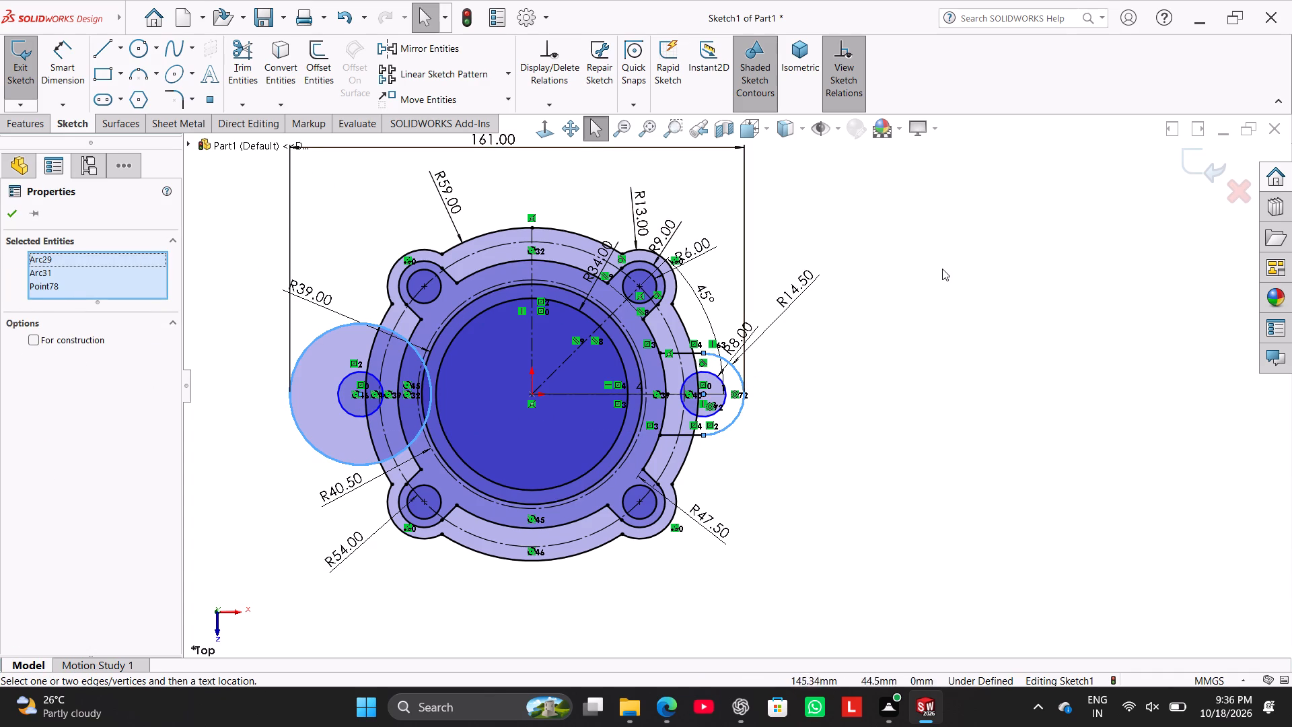
left_click(942, 269)
left_click(330, 462, "ctrl")
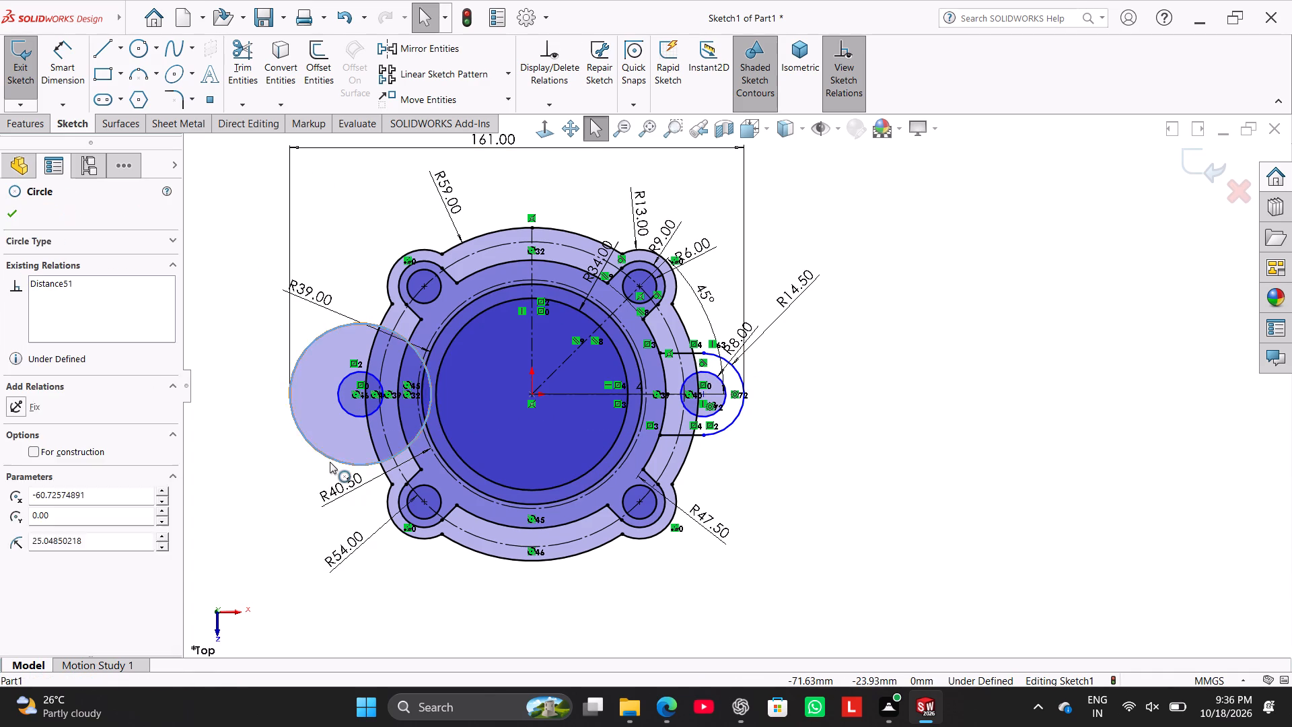
left_click(734, 422, "ctrl")
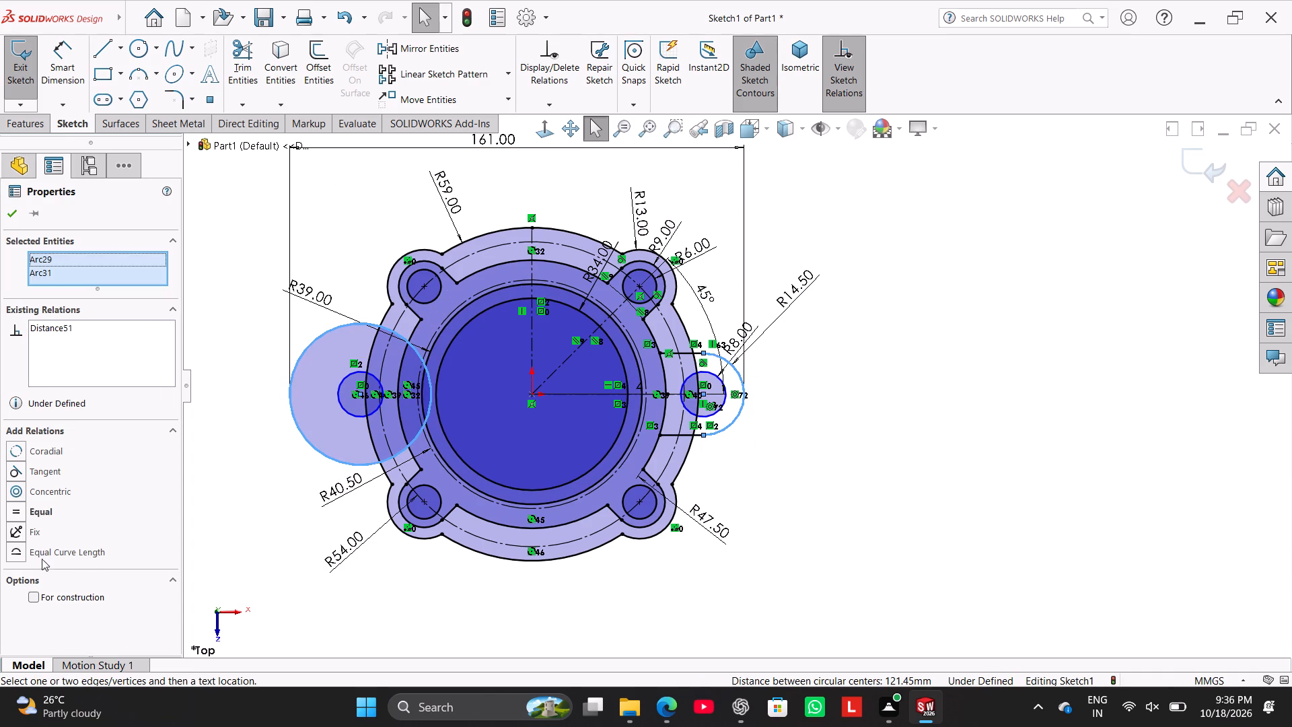
left_click(17, 506)
left_click(917, 450)
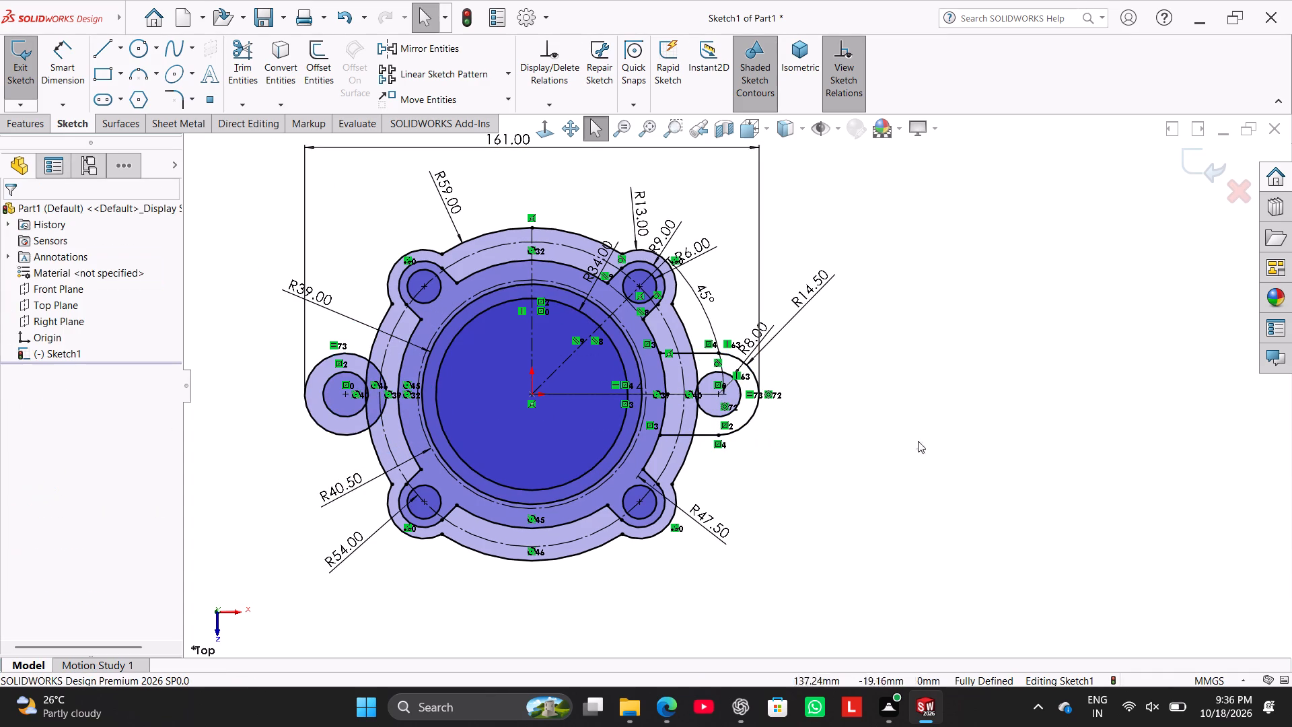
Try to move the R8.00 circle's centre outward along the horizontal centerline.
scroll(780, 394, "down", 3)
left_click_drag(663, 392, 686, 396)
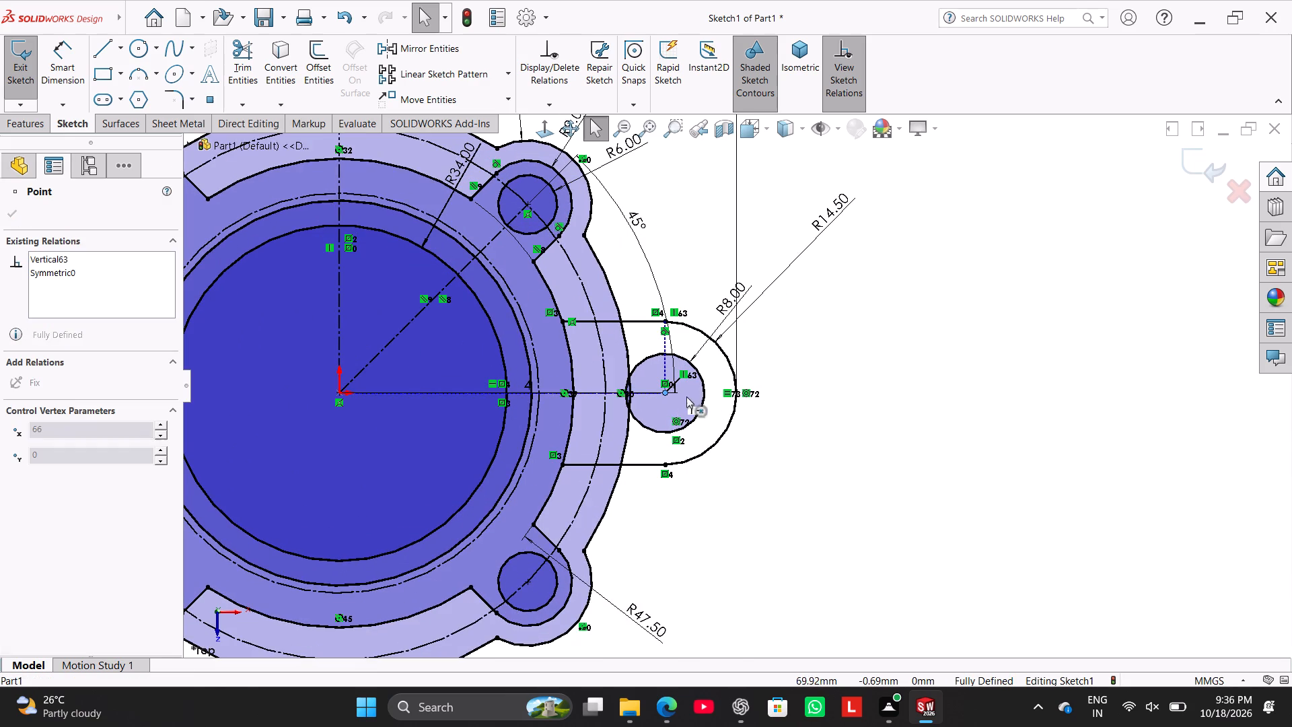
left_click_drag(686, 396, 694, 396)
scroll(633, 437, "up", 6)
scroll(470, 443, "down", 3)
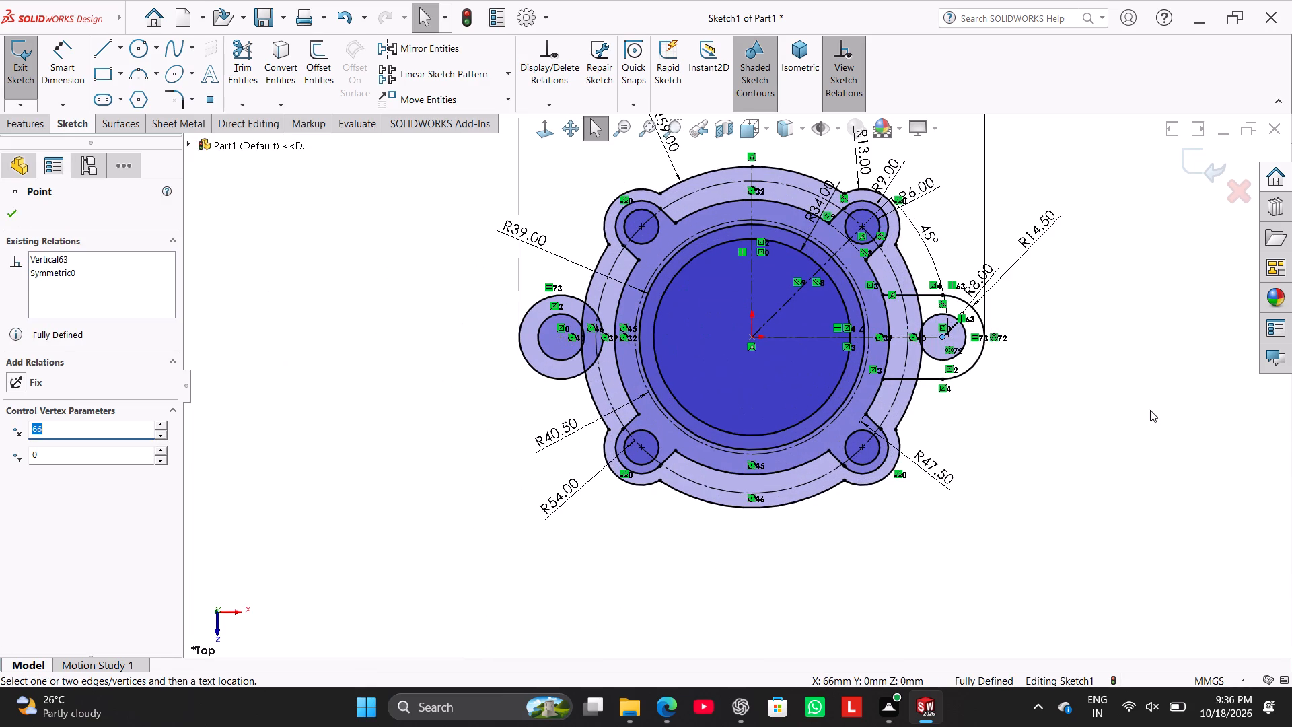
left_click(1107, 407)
Trim away the R59.00 outer arc between the R14.50 lug's two horizontal lines, including the piece inside the R8.00 circle.
scroll(1053, 256, "down", 1)
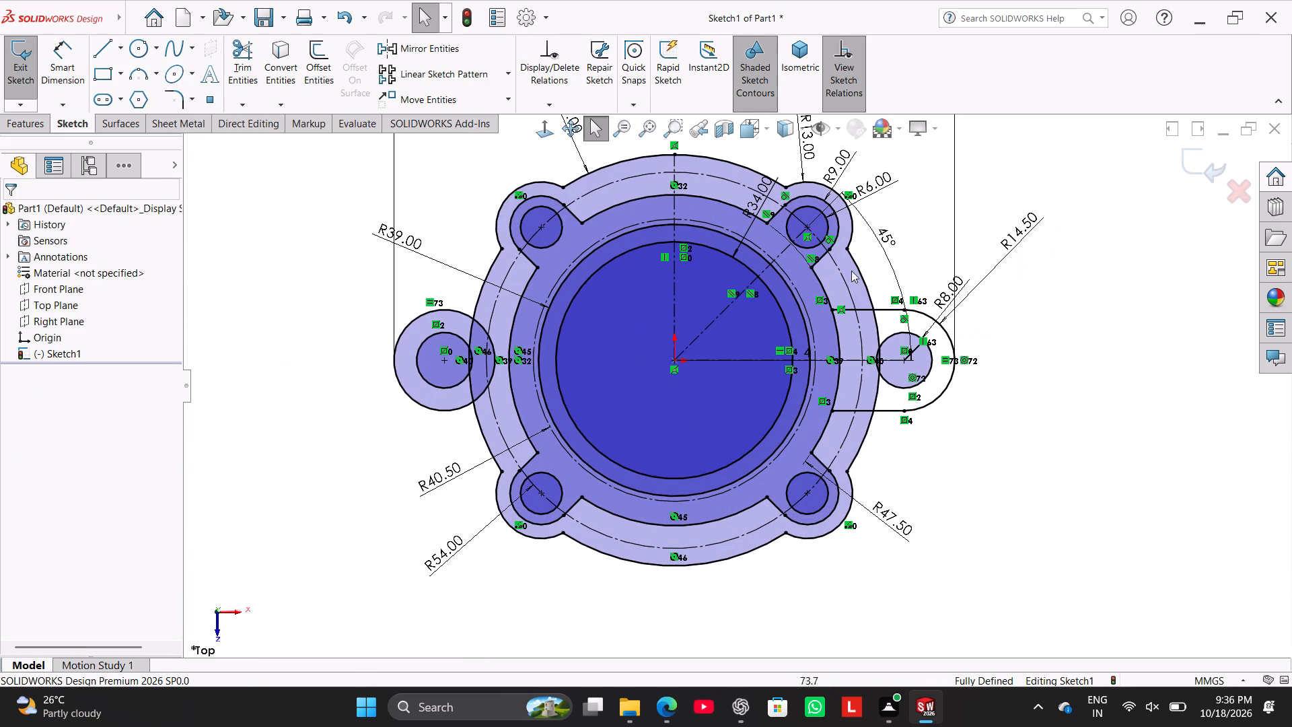
scroll(961, 319, "down", 1)
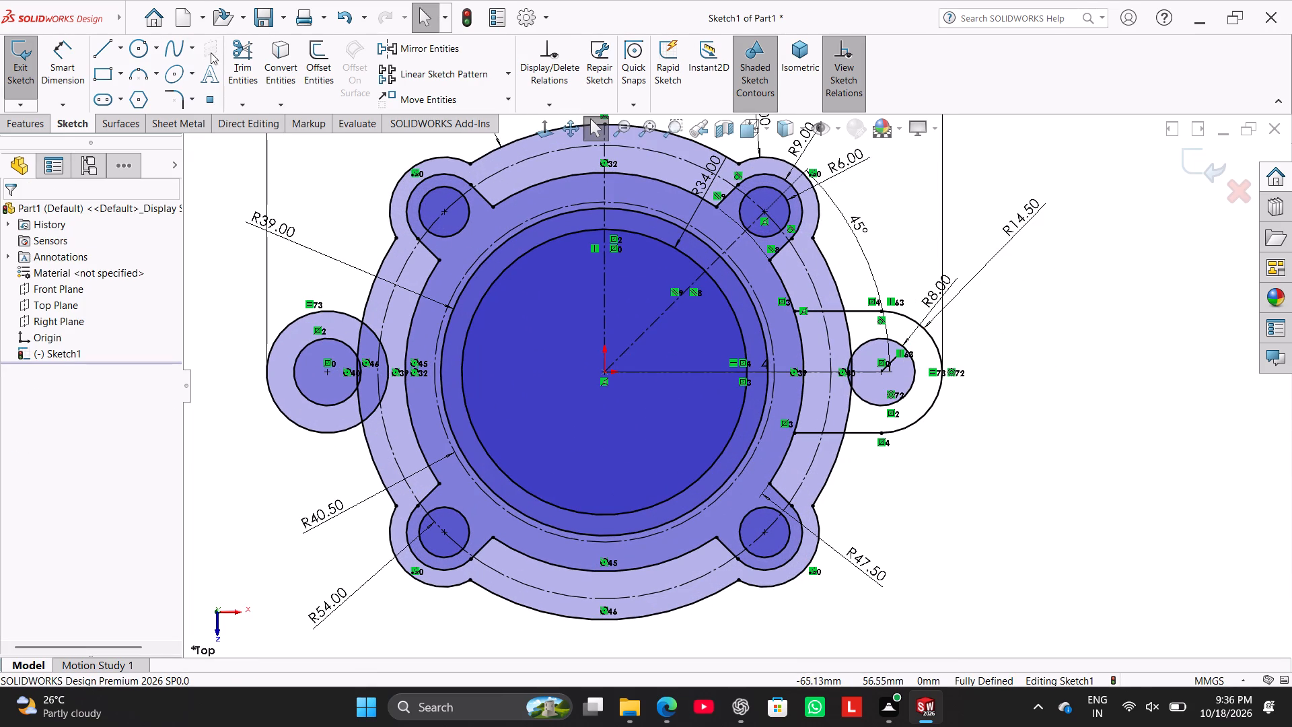
left_click(235, 57)
scroll(886, 387, "down", 3)
left_click_drag(770, 421, 806, 430)
left_click_drag(785, 322, 803, 297)
scroll(810, 347, "down", 4)
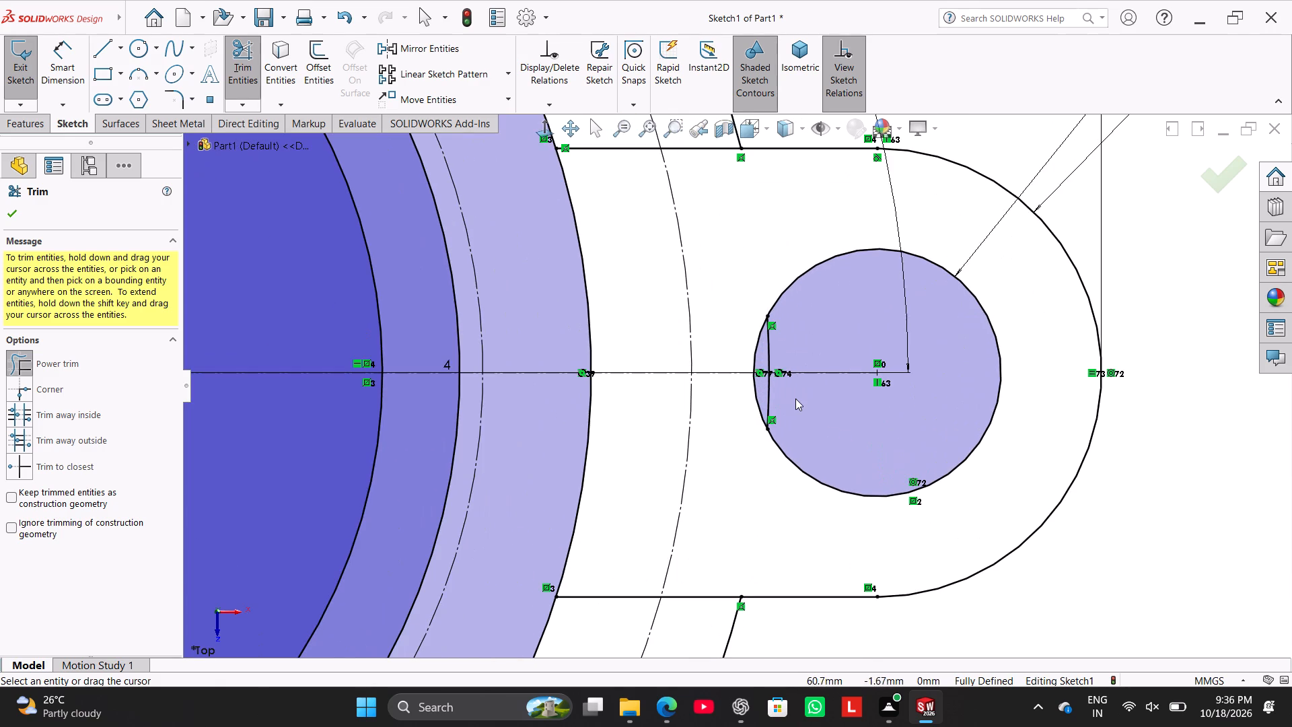
left_click_drag(791, 399, 761, 386)
left_click_drag(779, 342, 761, 360)
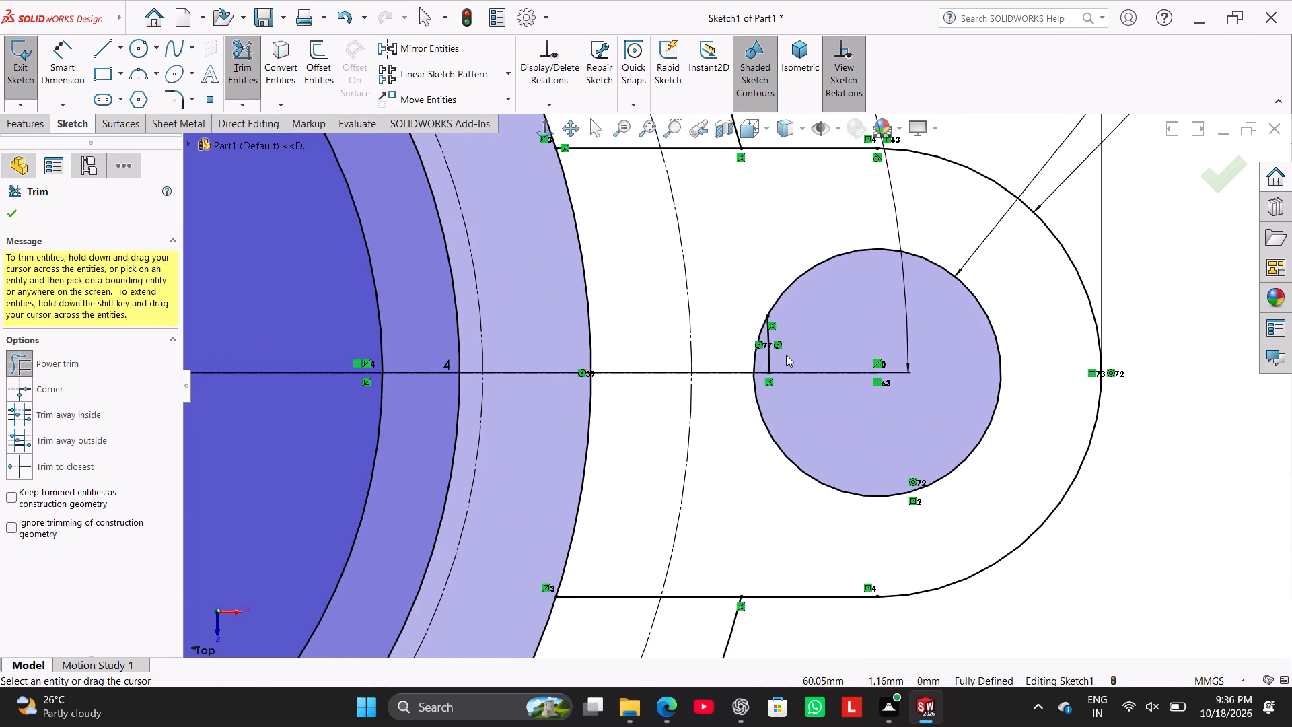
left_click_drag(786, 355, 760, 356)
scroll(799, 361, "up", 7)
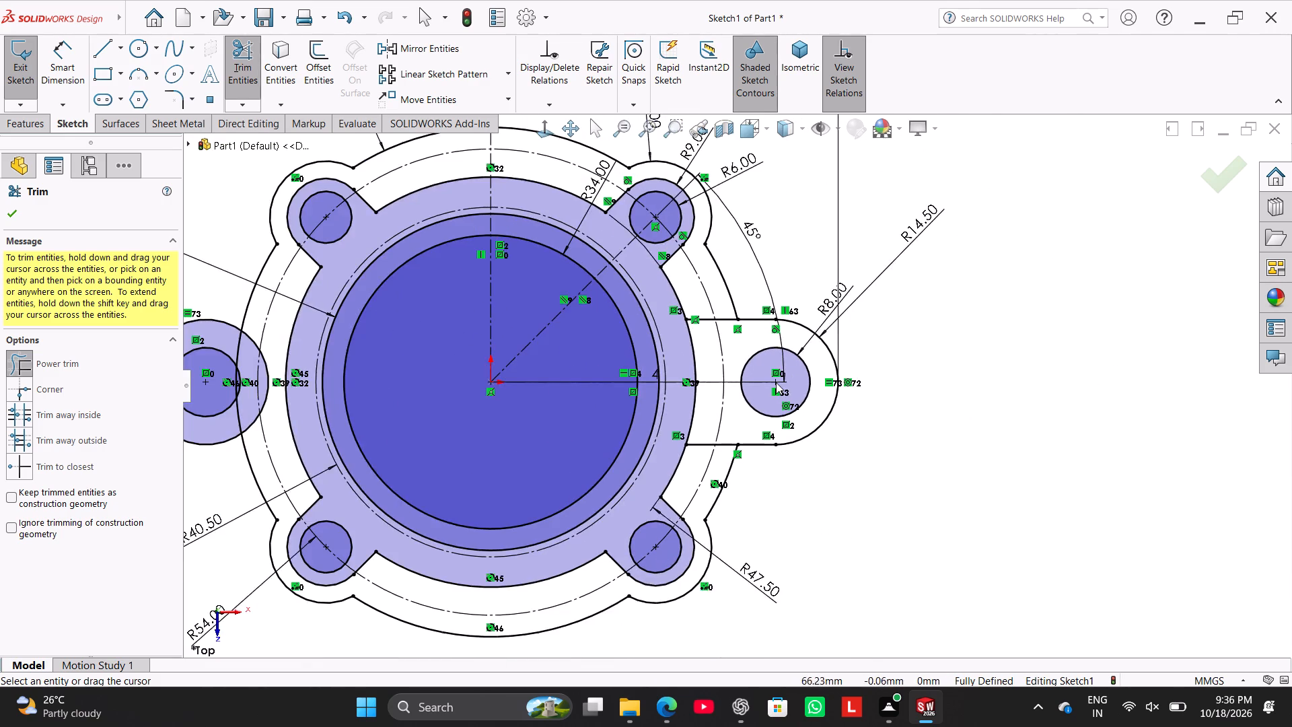
scroll(776, 383, "up", 2)
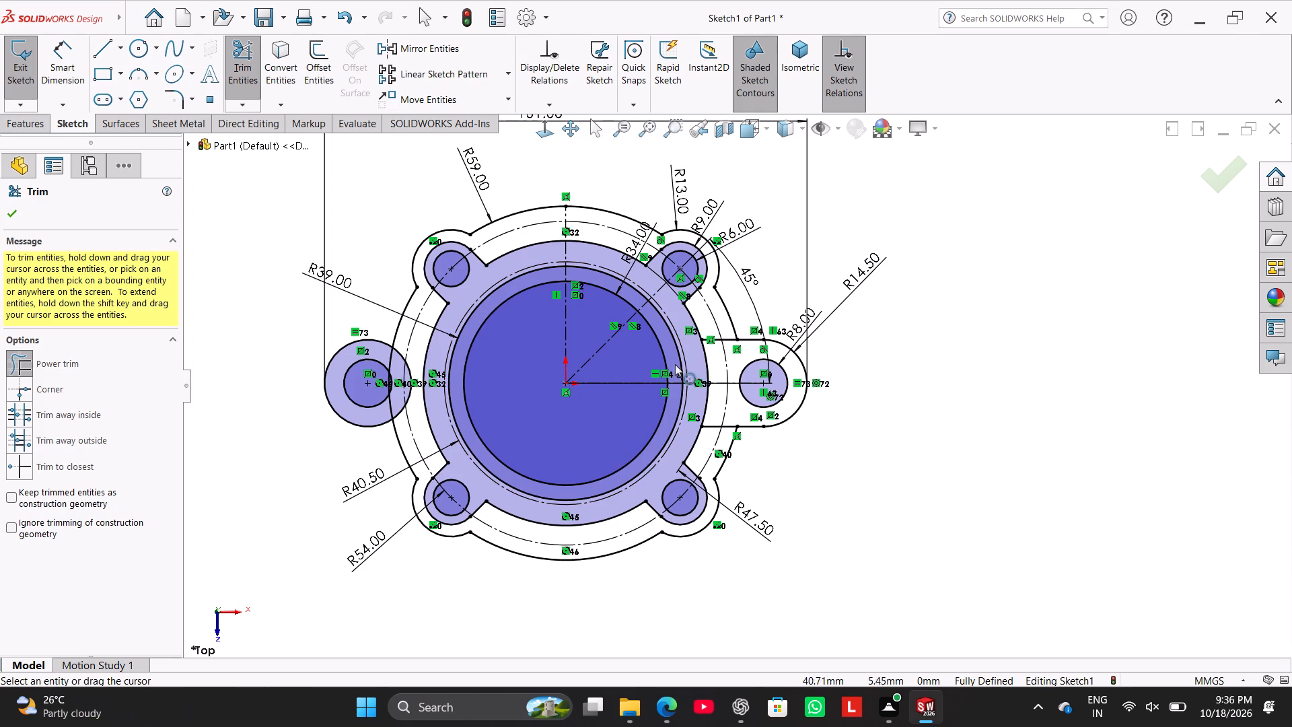
Trim the remaining R59.00 arc segments between the R14.50 lug's horizontal lines and the neighbouring upper and lower lobes.
left_click_drag(716, 317, 735, 306)
scroll(769, 416, "down", 4)
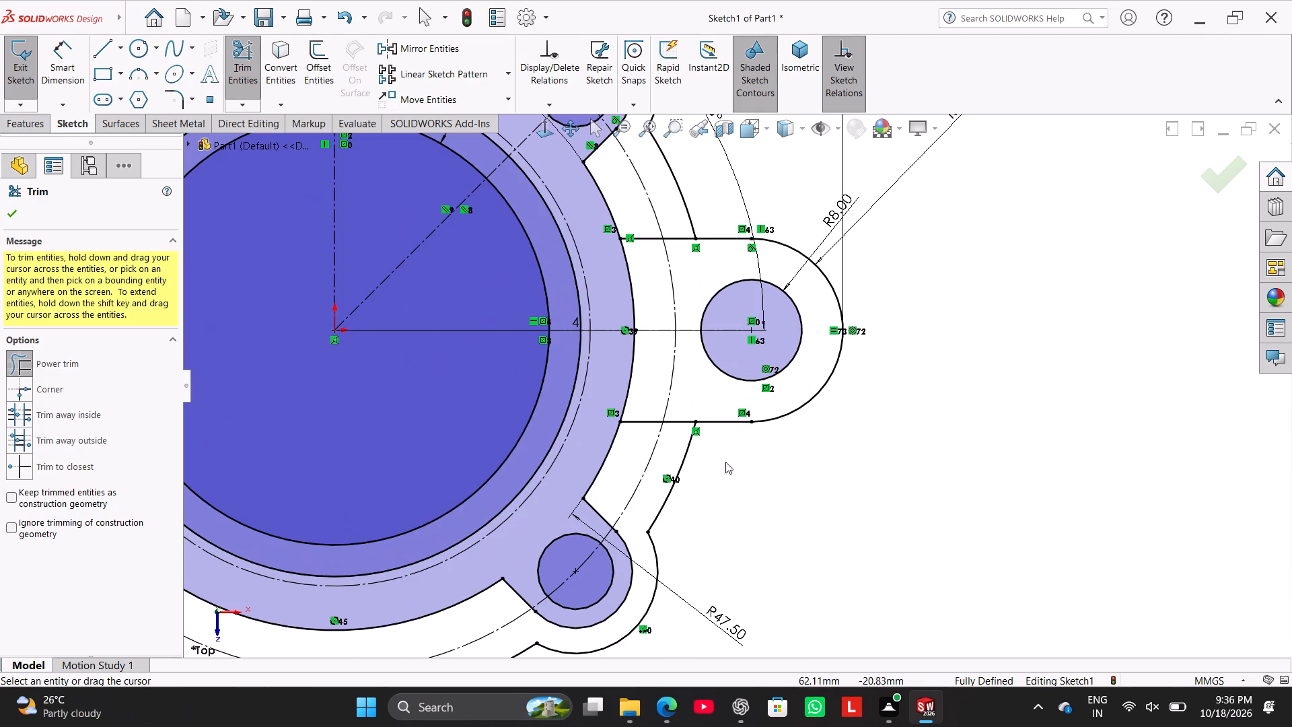
left_click_drag(705, 482, 668, 449)
left_click_drag(668, 214, 701, 178)
Draw a line about 30 mm long from the upper lobe's open outer-arc end to the R14.50 arc.
left_click(100, 57)
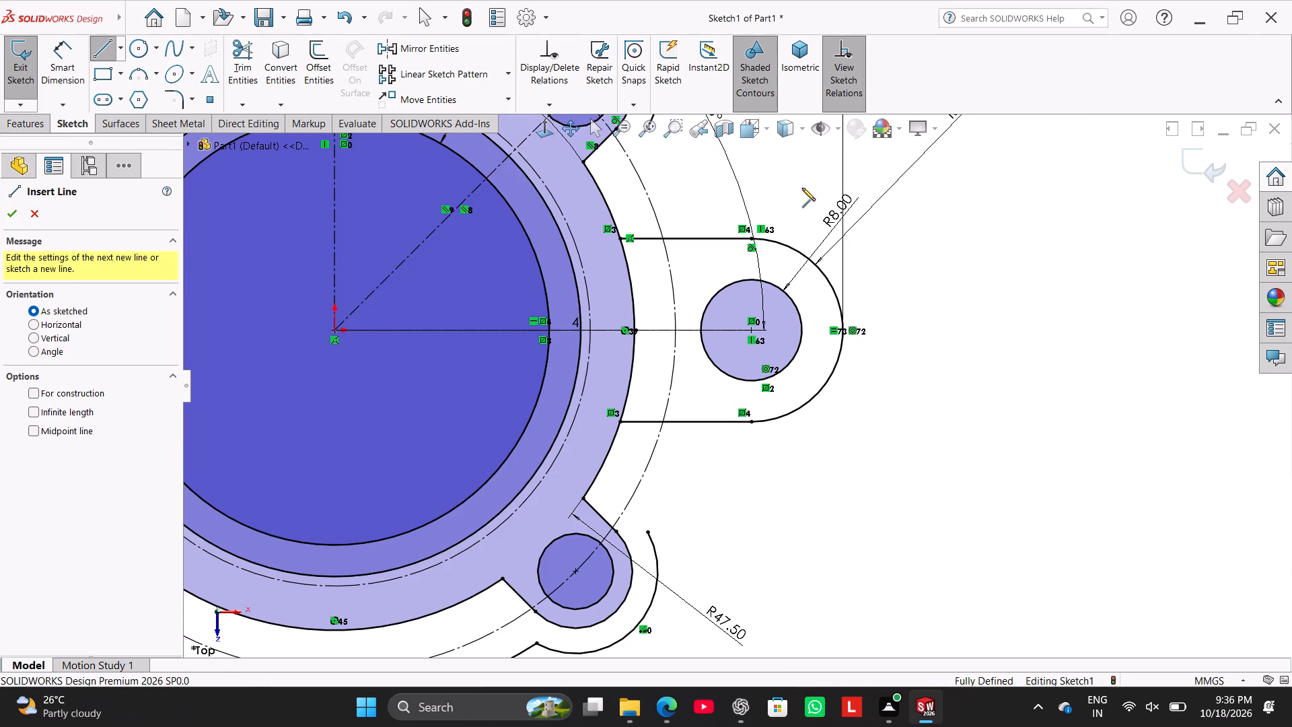
scroll(668, 191, "down", 2)
scroll(642, 188, "up", 2)
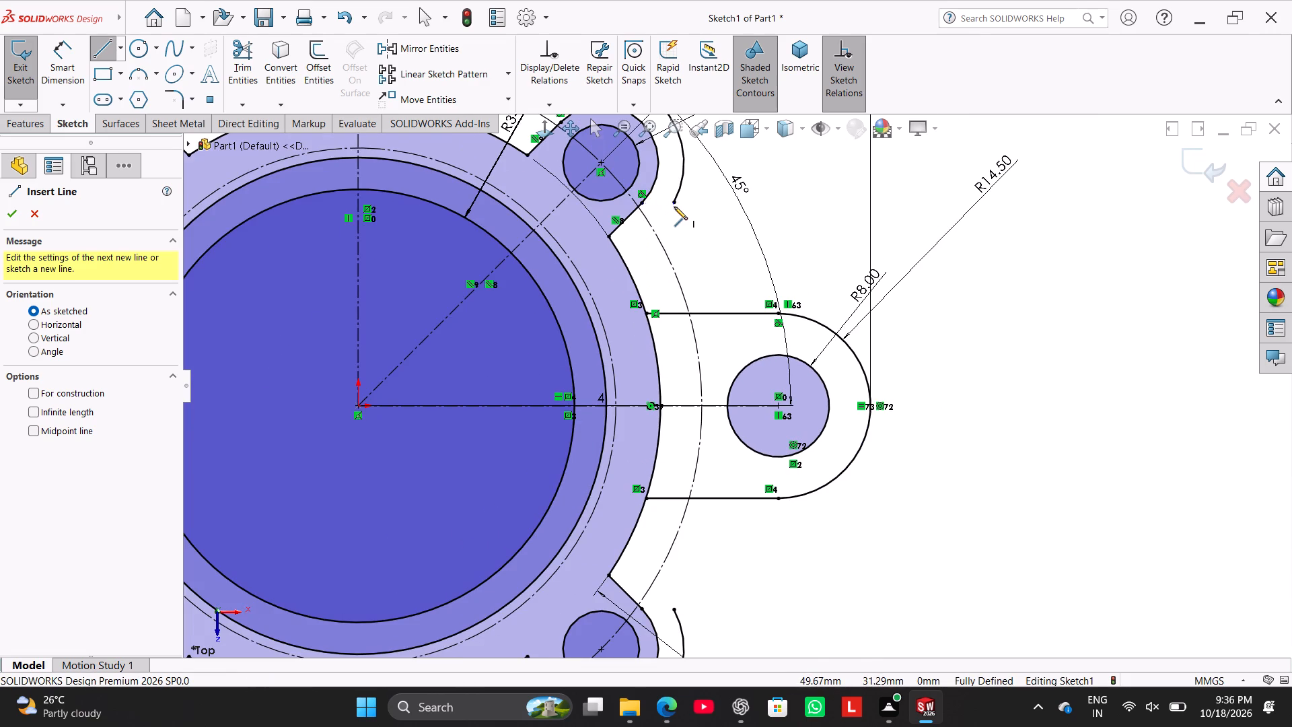
left_click(674, 206)
left_click(823, 325)
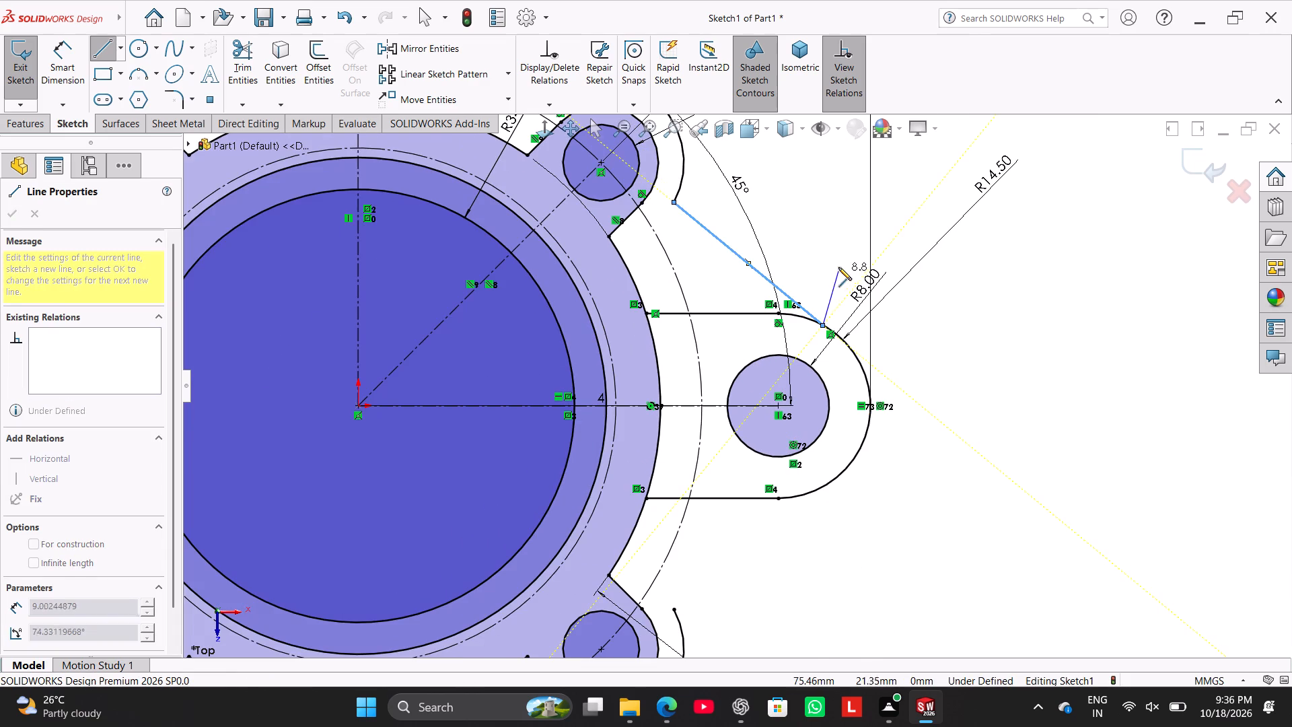
right_click(838, 266)
left_click(858, 275)
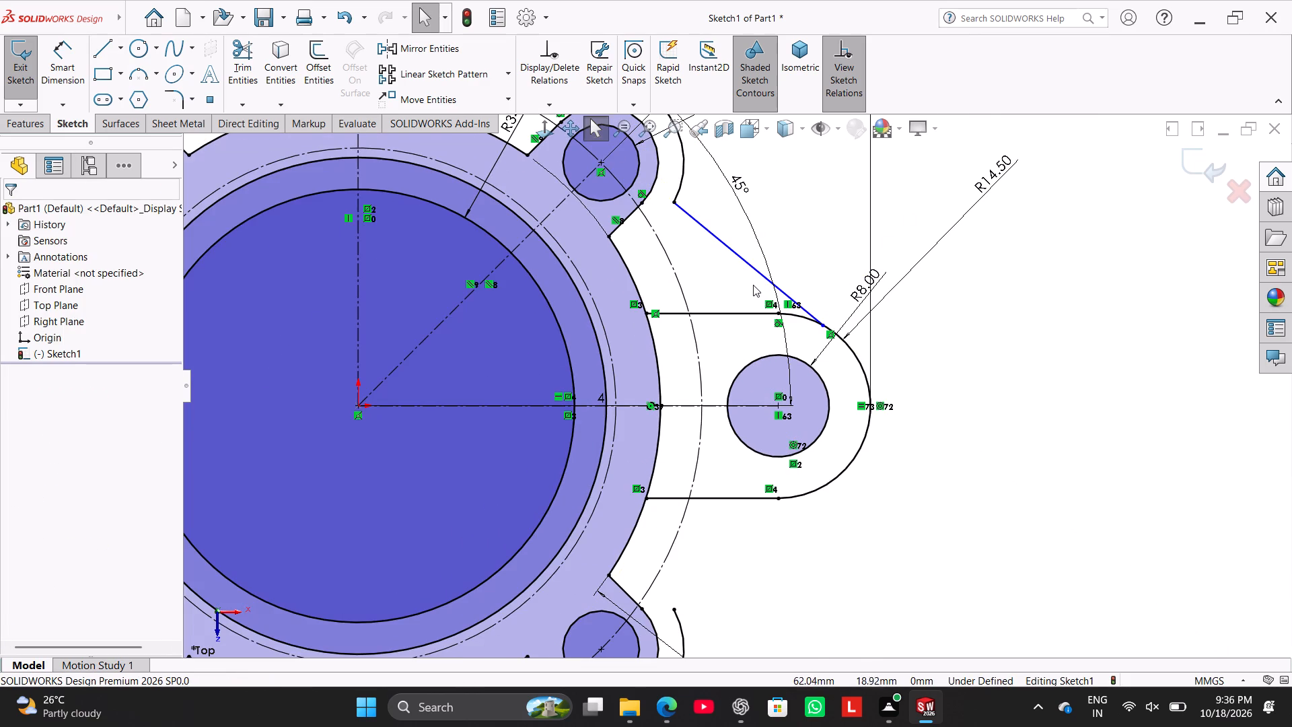
Add a tangent relation between the new upper slanted line and the R14.50 arc.
left_click(758, 269, "ctrl")
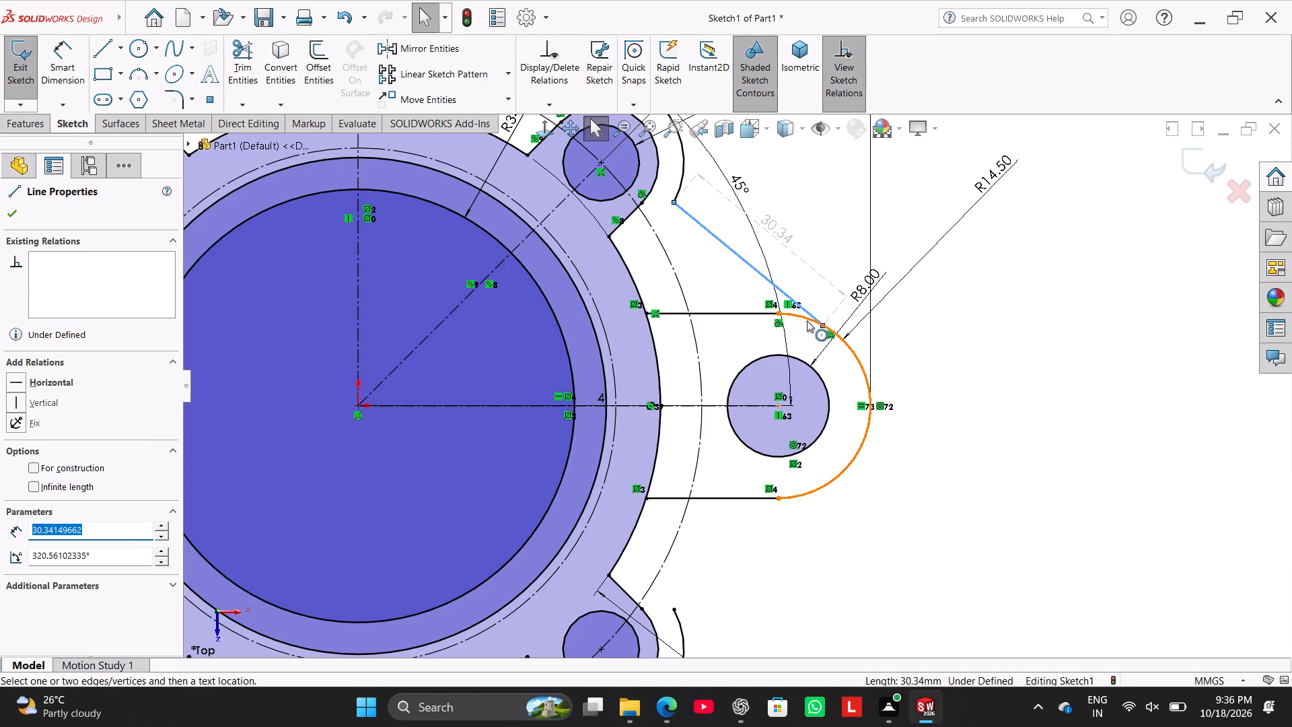
left_click(807, 320, "ctrl")
left_click(34, 449)
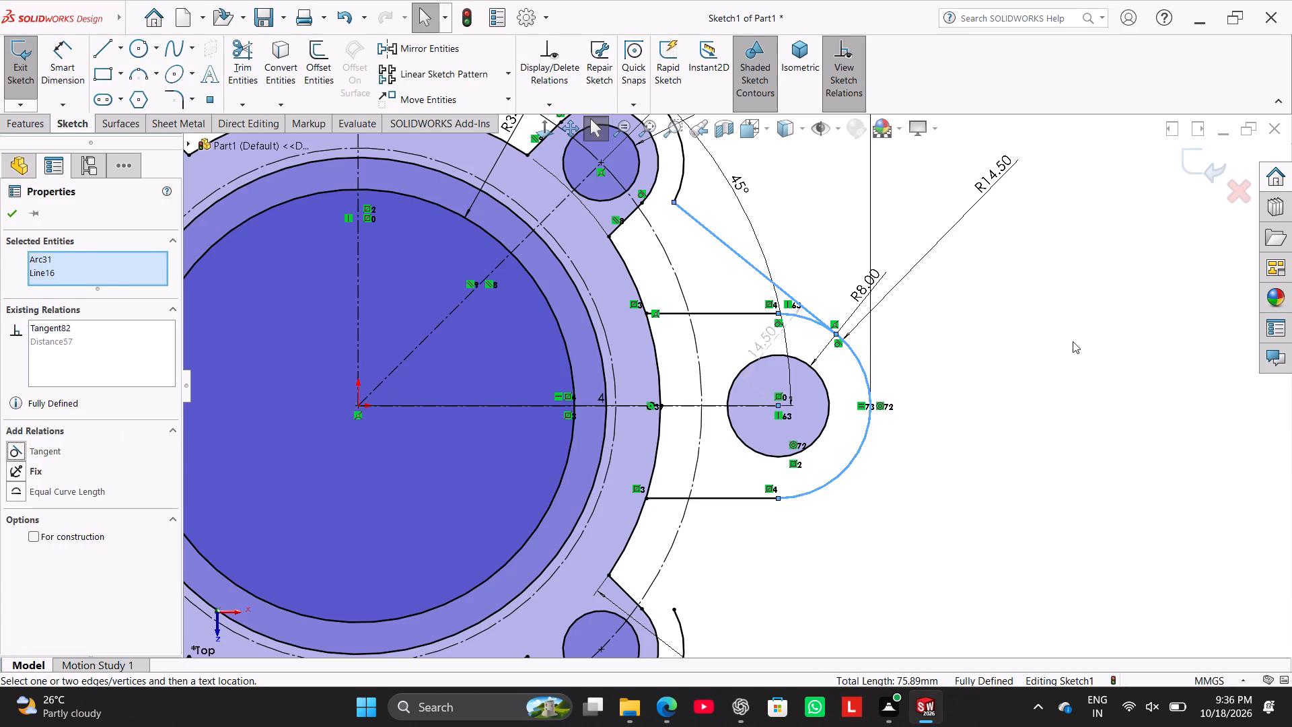
left_click(1085, 337)
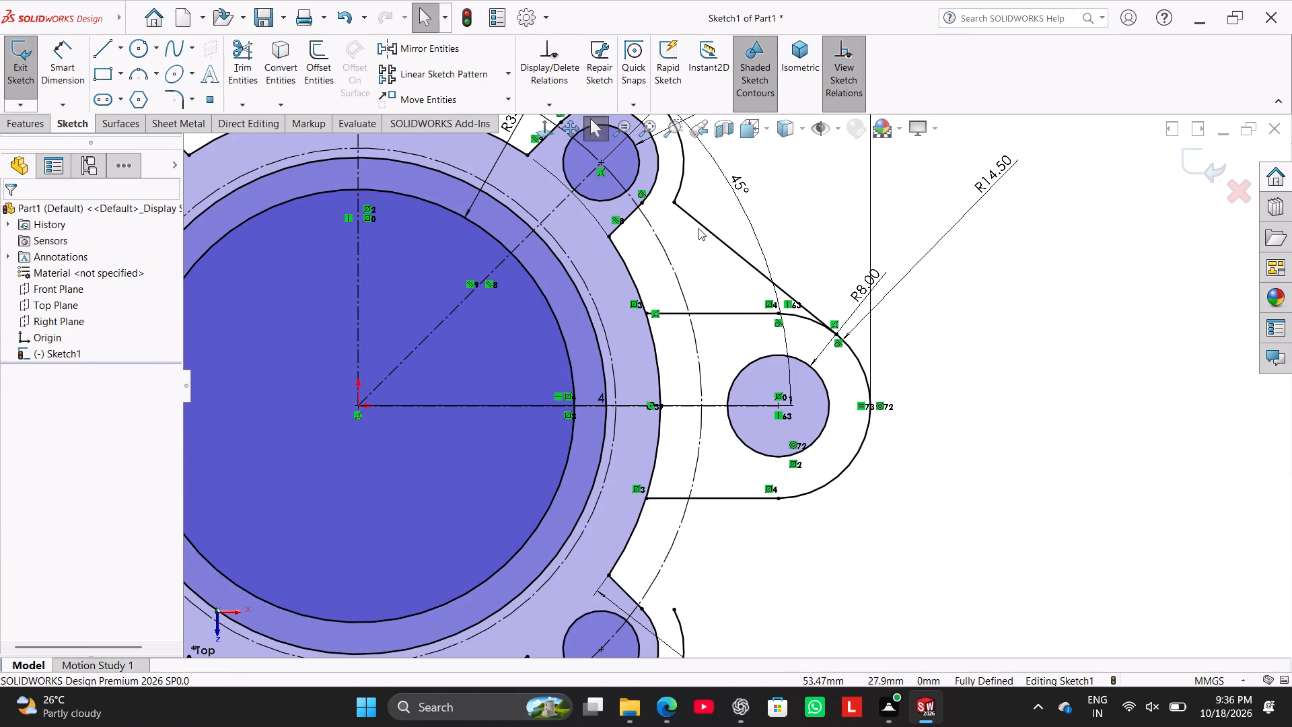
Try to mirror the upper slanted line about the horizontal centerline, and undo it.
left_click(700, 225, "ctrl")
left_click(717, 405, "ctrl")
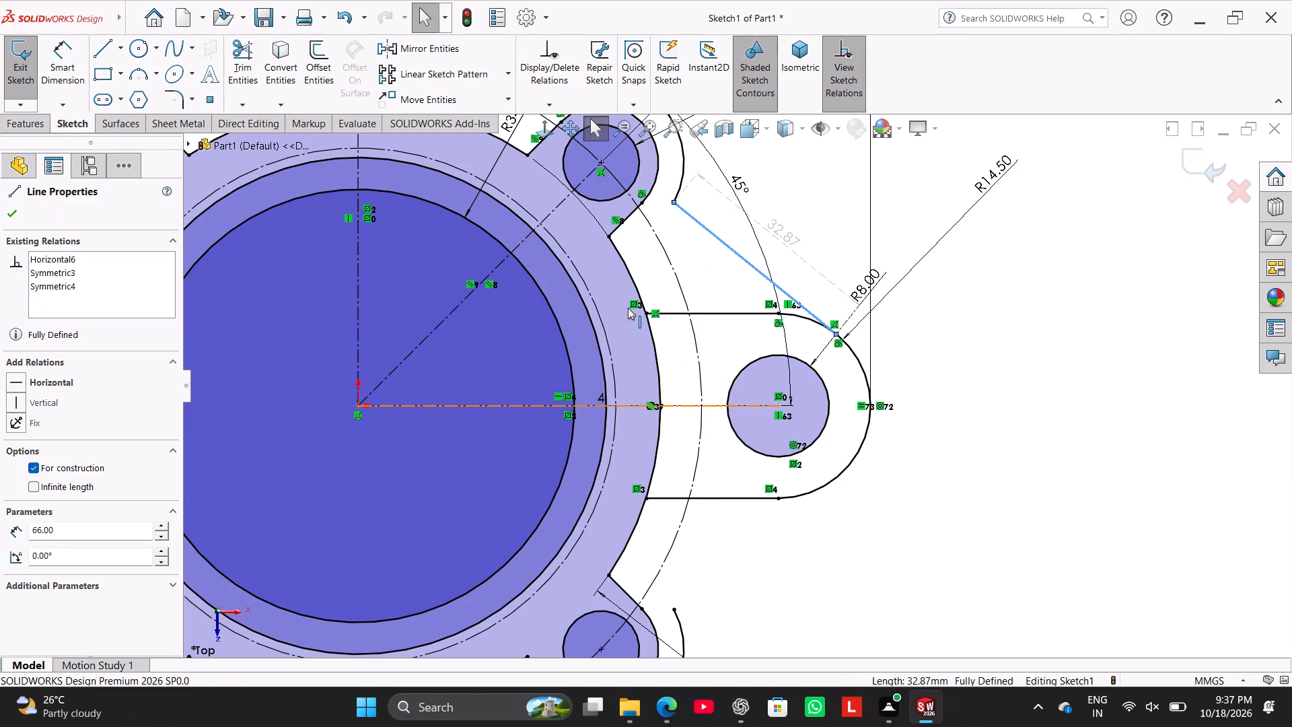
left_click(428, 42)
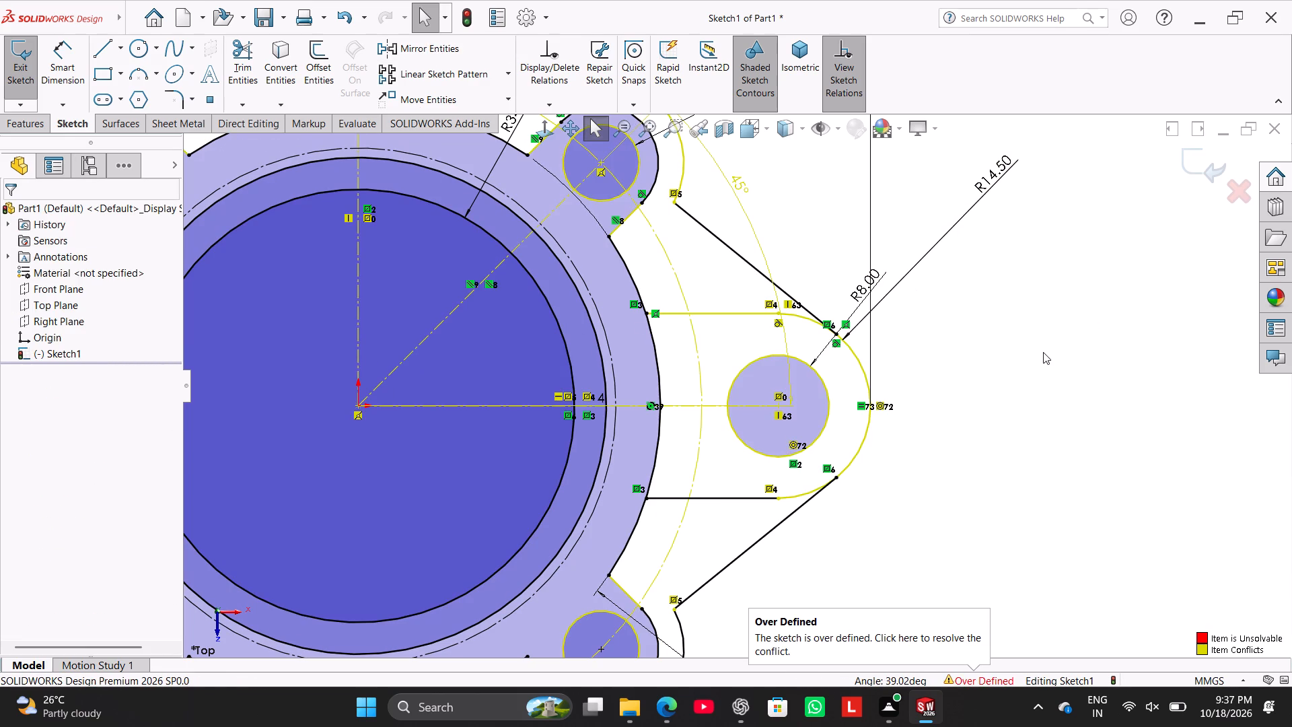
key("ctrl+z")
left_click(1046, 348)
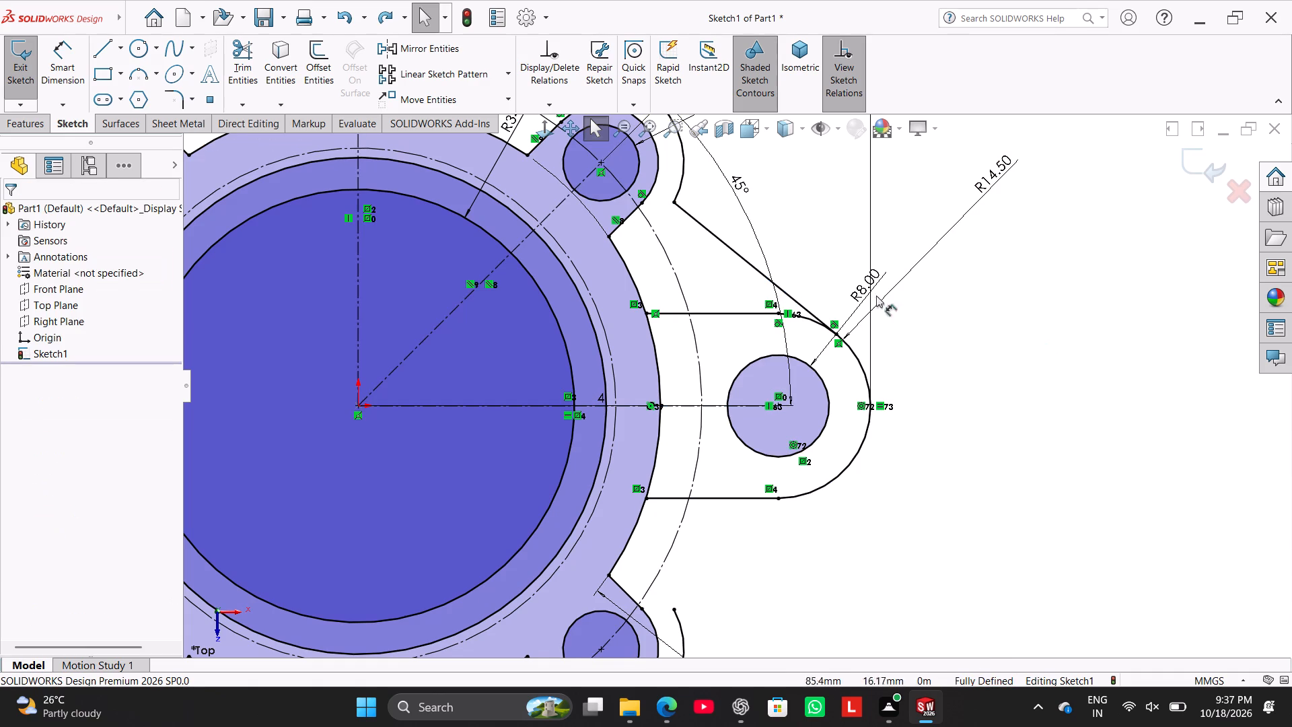
Draw a line about 32 mm long from the lower lobe's open outer-arc end to the R14.50 arc.
left_click(104, 54)
left_click(676, 607)
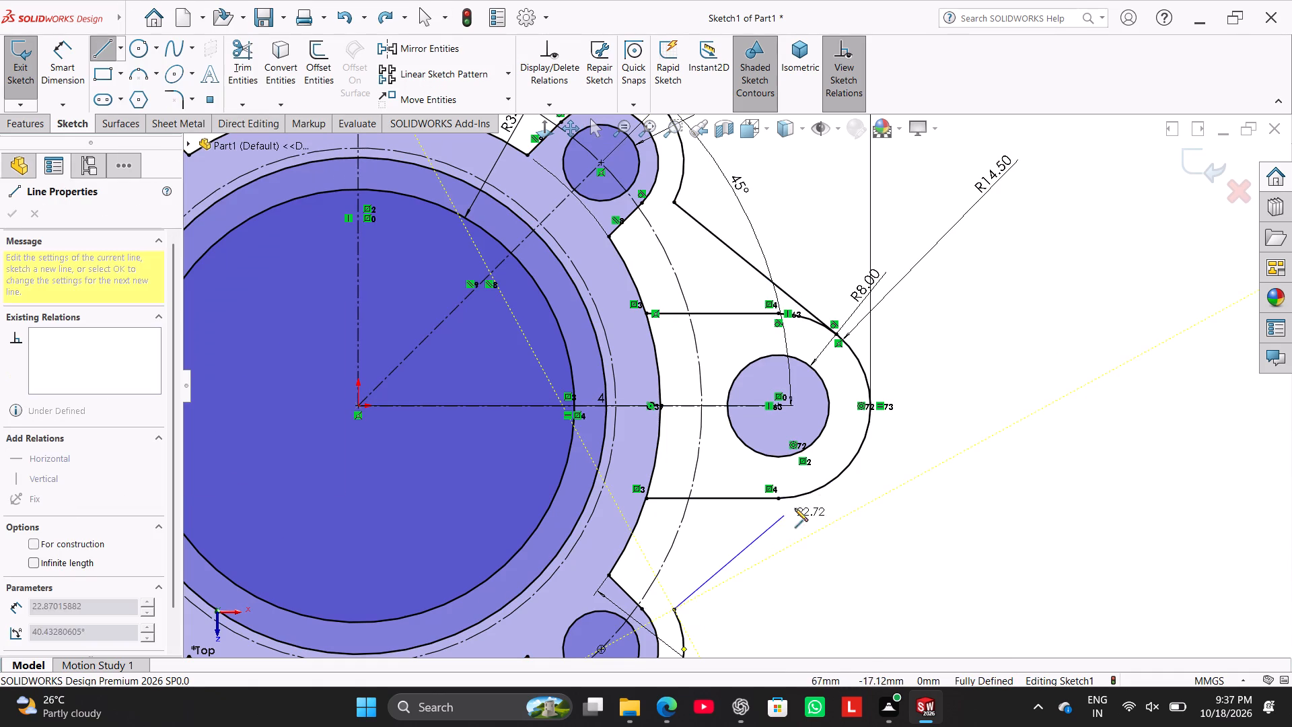
left_click(829, 481)
right_click(998, 461)
left_click(1022, 467)
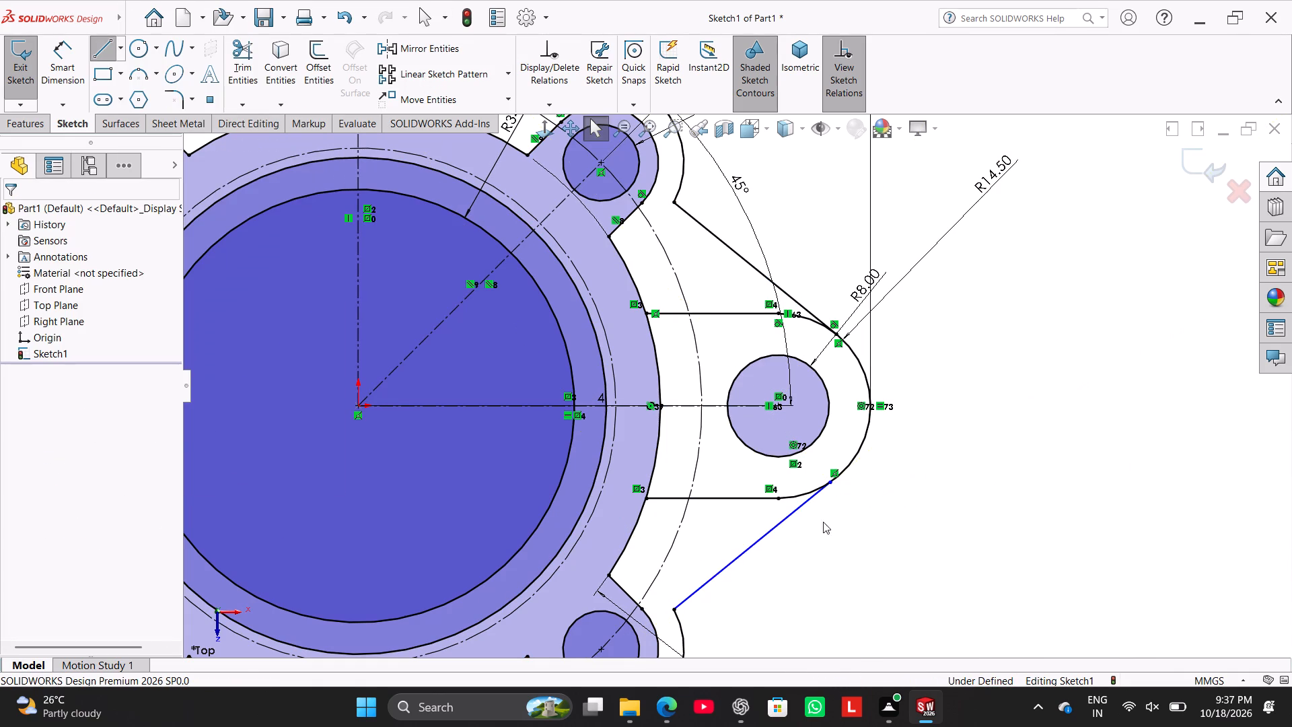
Add a tangent relation between the lower slanted line and the R14.50 arc.
left_click(794, 515, "ctrl")
left_click(795, 500, "ctrl")
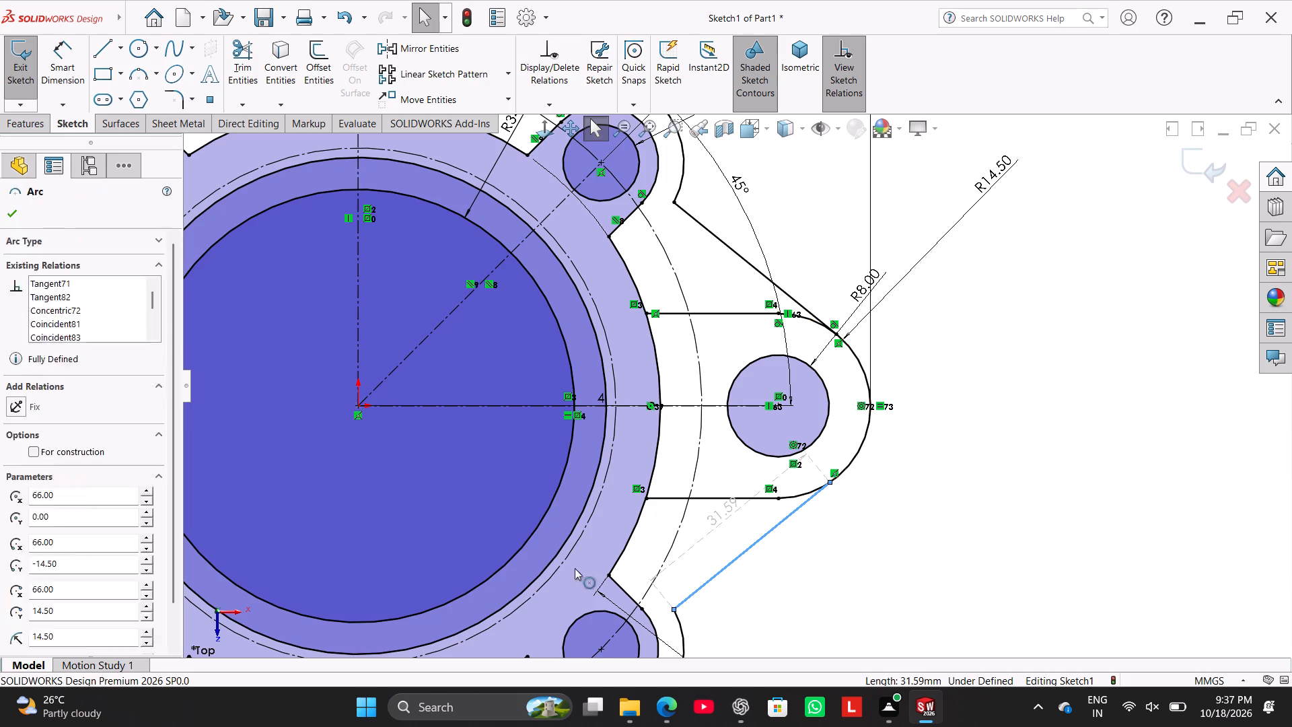
left_click(63, 445)
left_click(1046, 438)
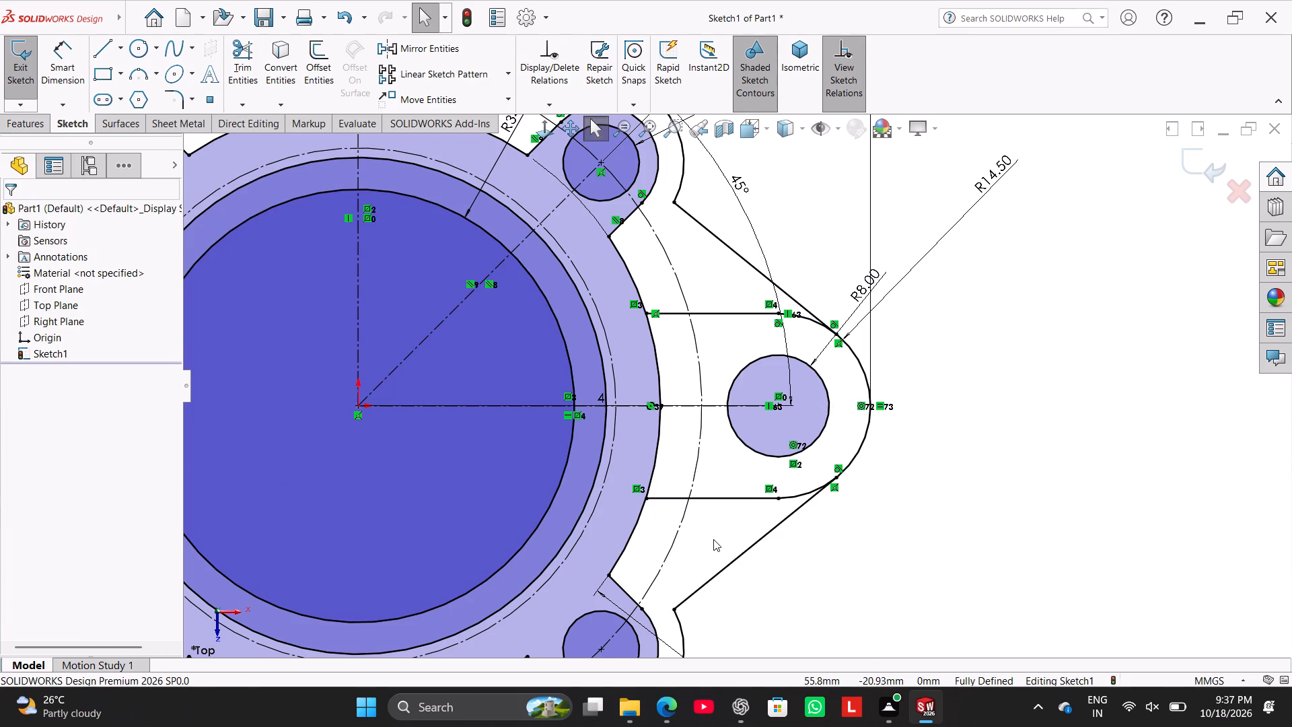
scroll(705, 520, "up", 2)
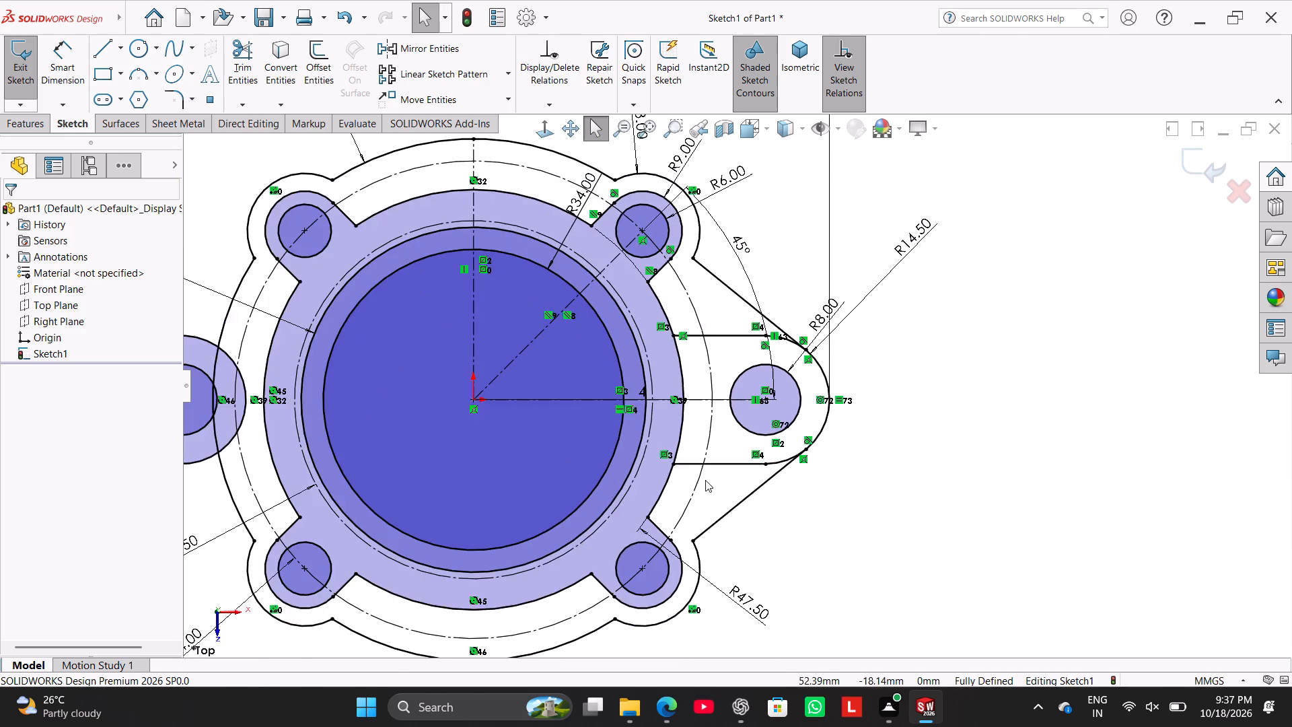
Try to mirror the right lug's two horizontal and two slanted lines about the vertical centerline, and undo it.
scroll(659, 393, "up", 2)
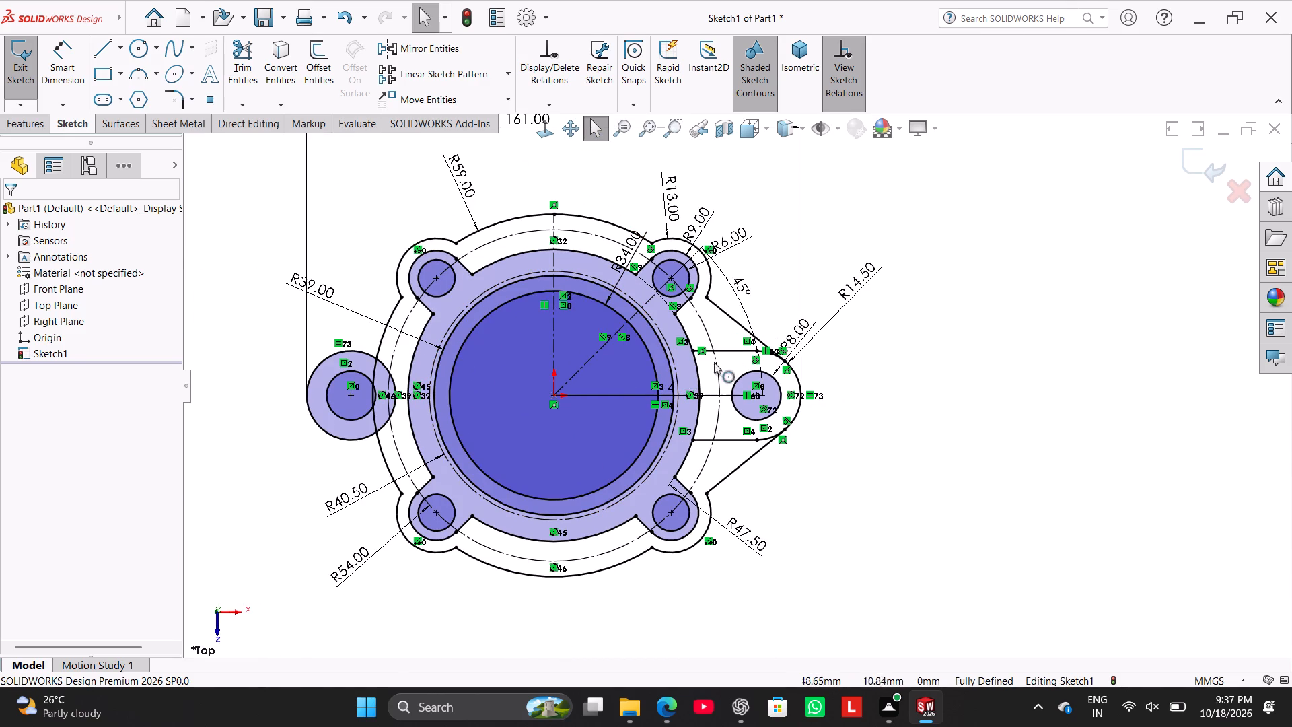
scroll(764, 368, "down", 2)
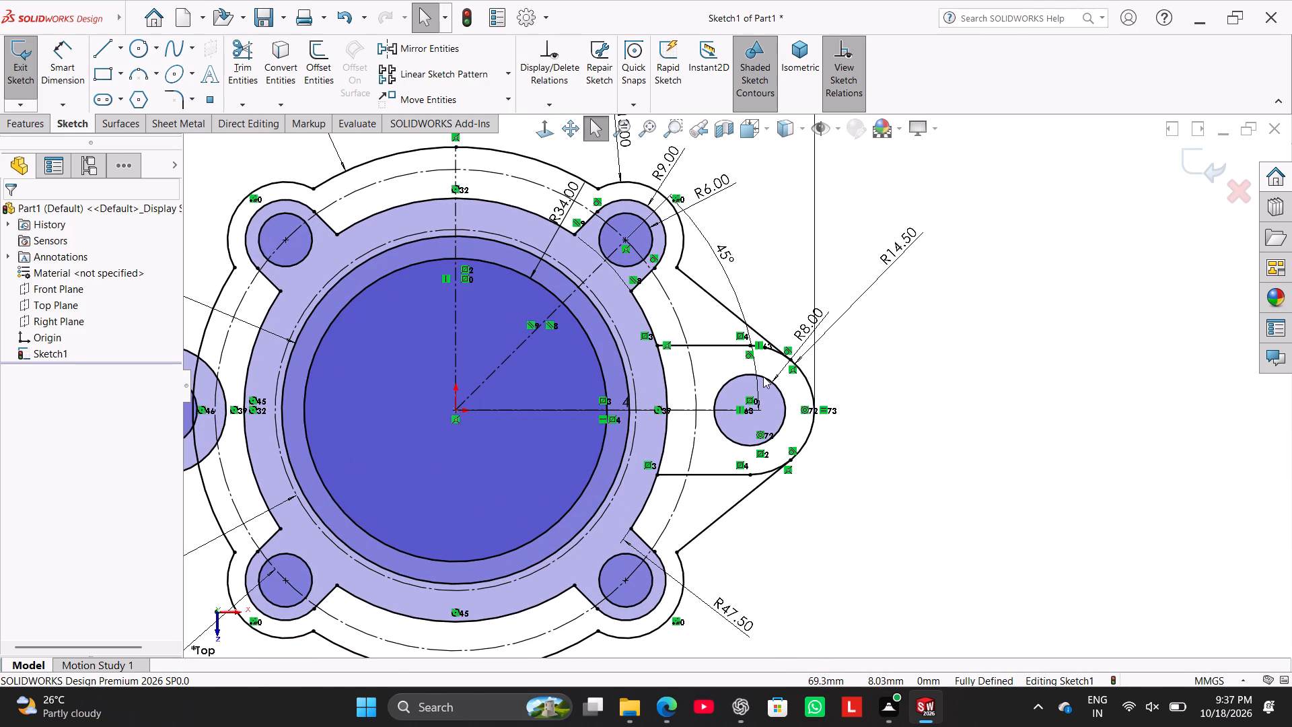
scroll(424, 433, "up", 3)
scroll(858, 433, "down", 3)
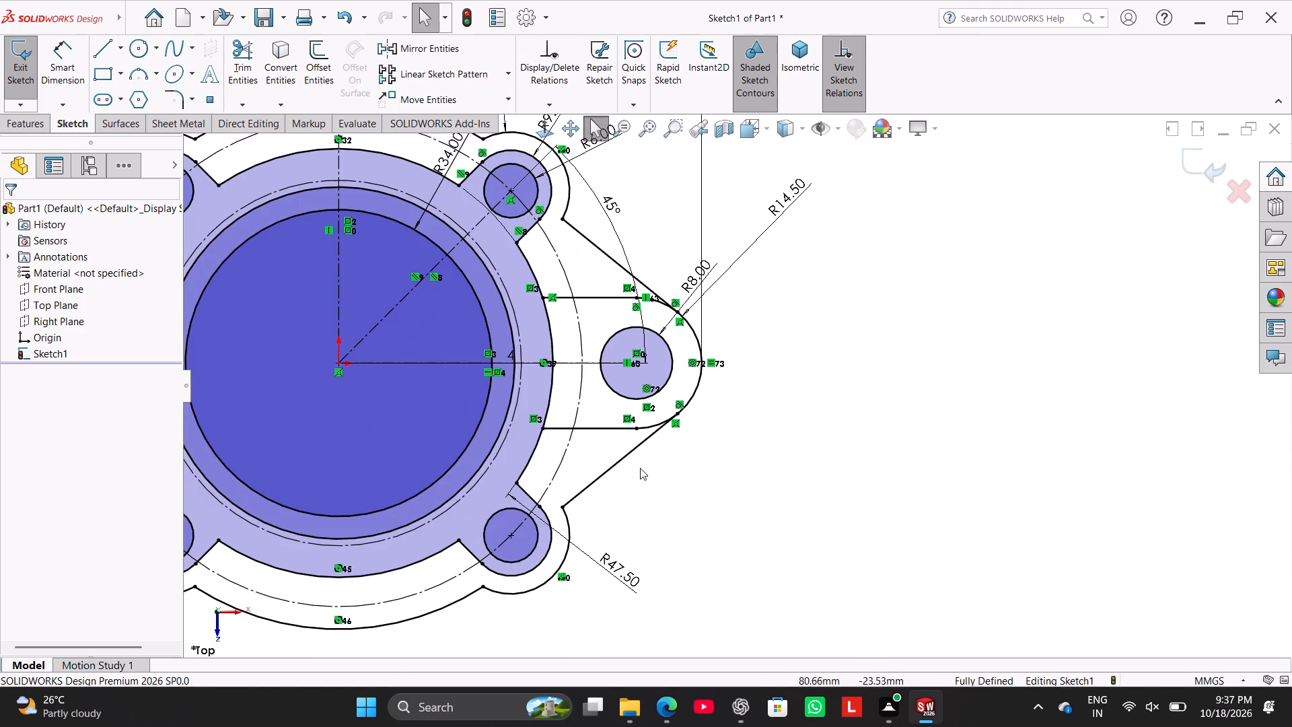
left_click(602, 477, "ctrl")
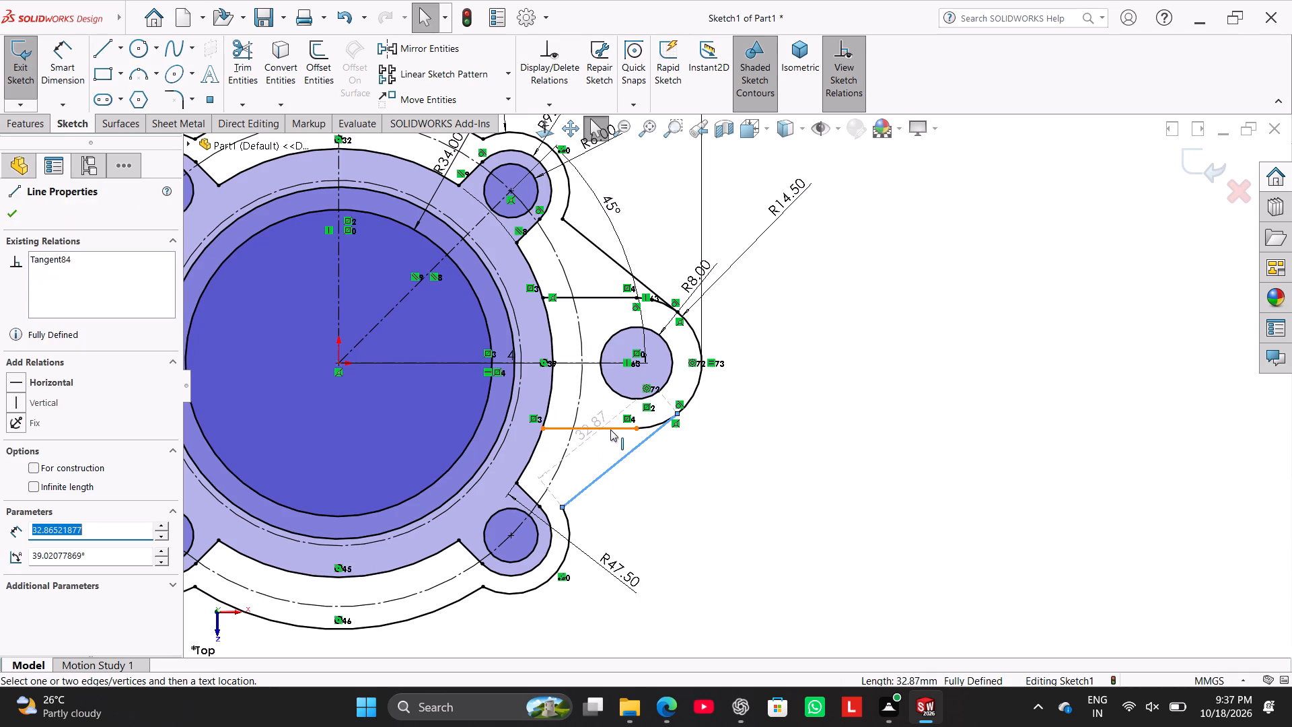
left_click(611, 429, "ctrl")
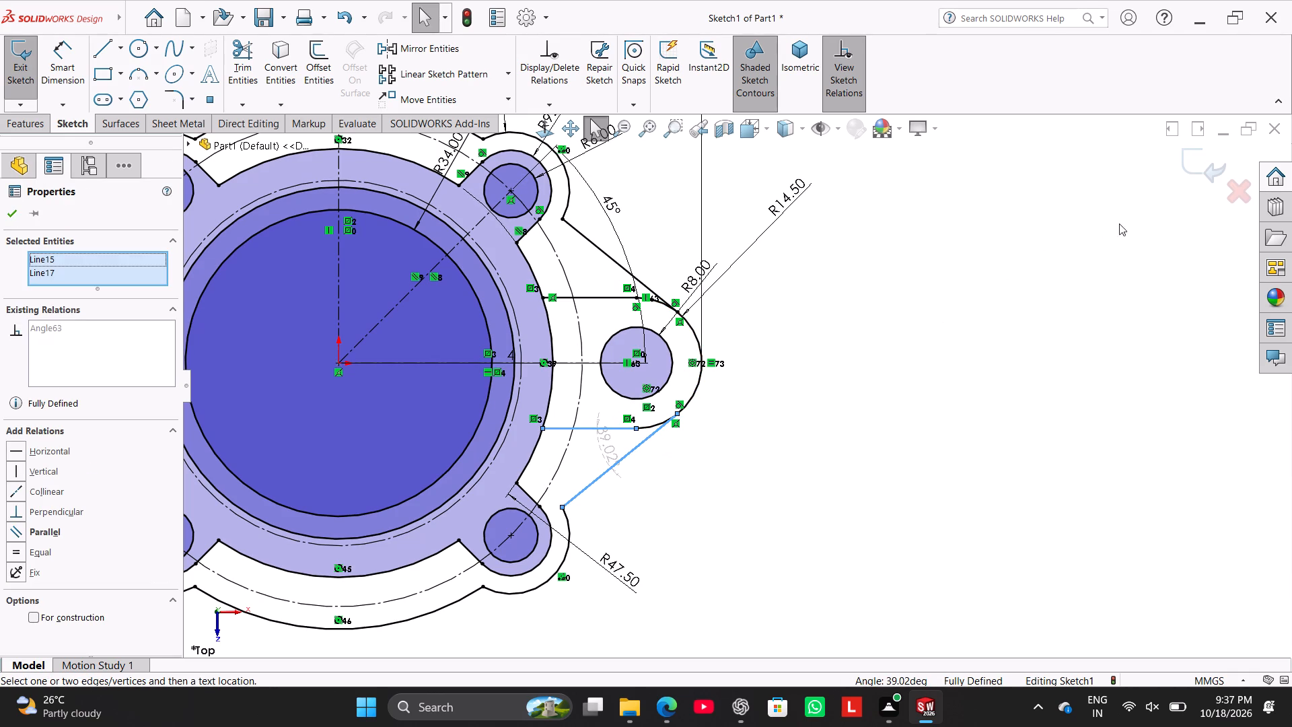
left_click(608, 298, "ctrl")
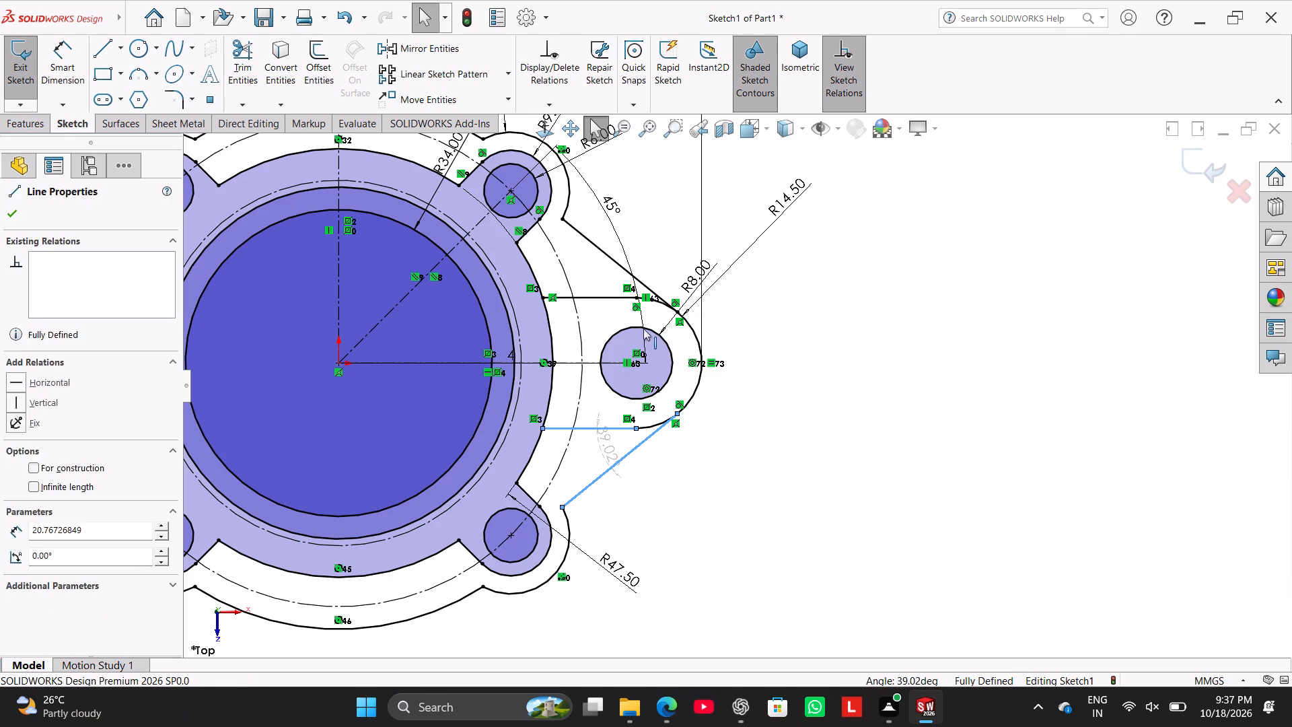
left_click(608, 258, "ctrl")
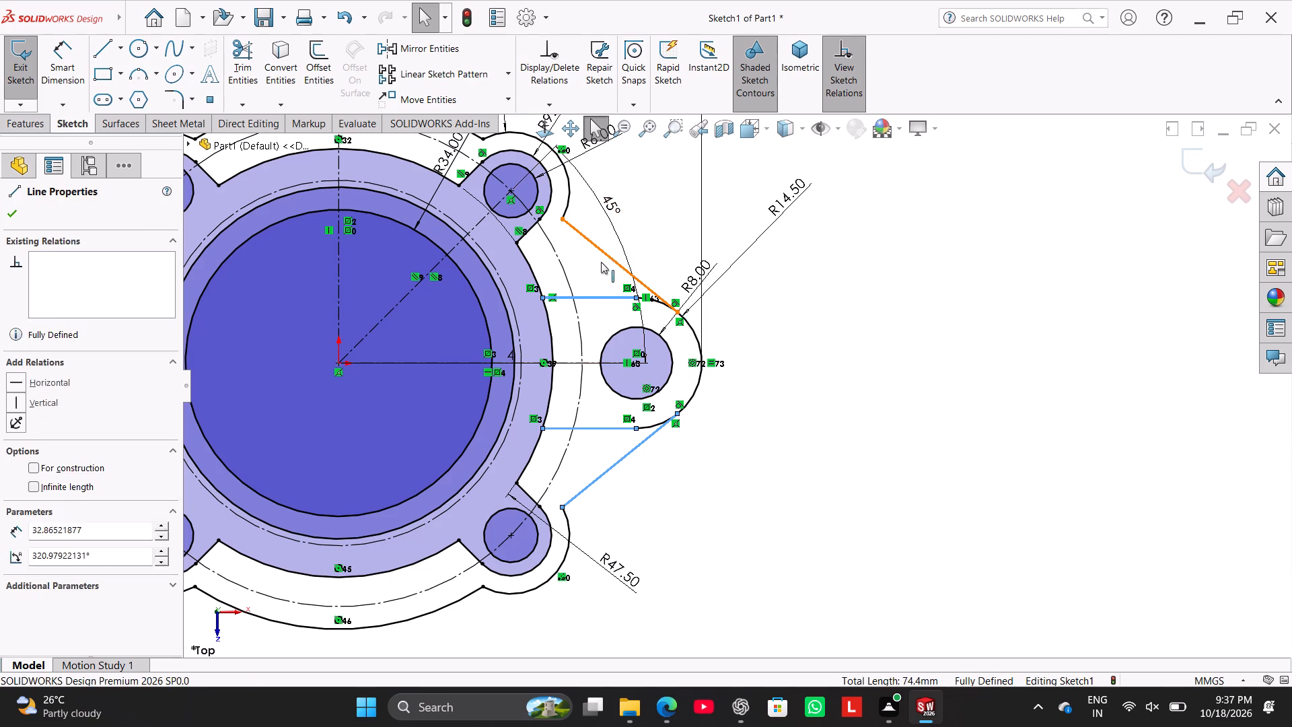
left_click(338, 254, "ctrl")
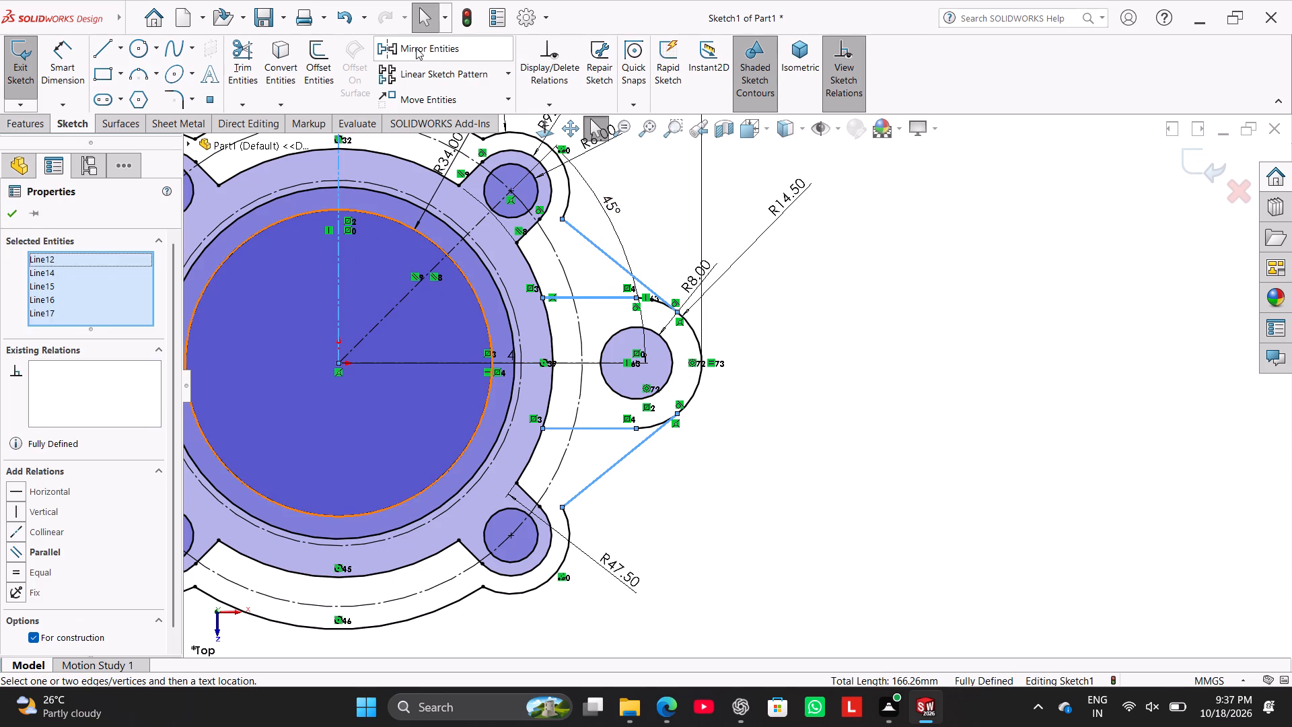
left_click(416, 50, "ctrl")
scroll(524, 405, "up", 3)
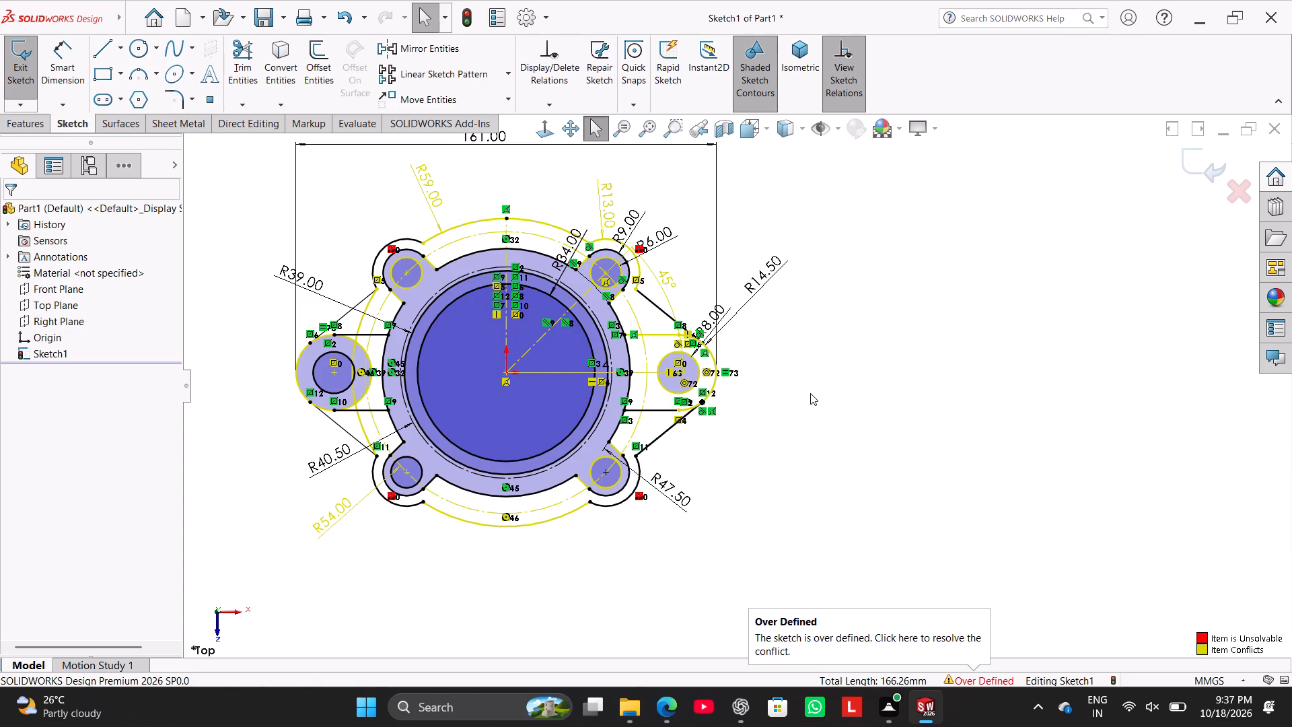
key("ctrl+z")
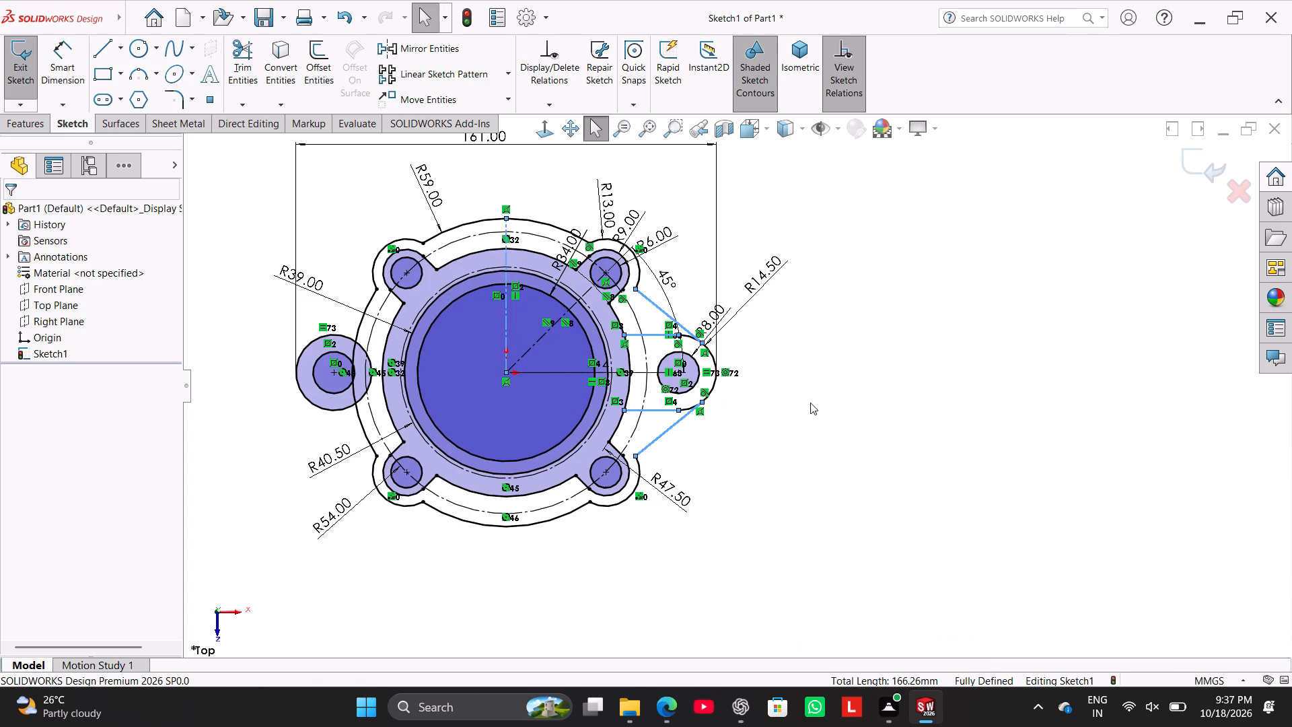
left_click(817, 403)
Mirror only the right lug's two horizontal lines about the vertical centerline onto the left lug.
left_click(655, 414, "ctrl")
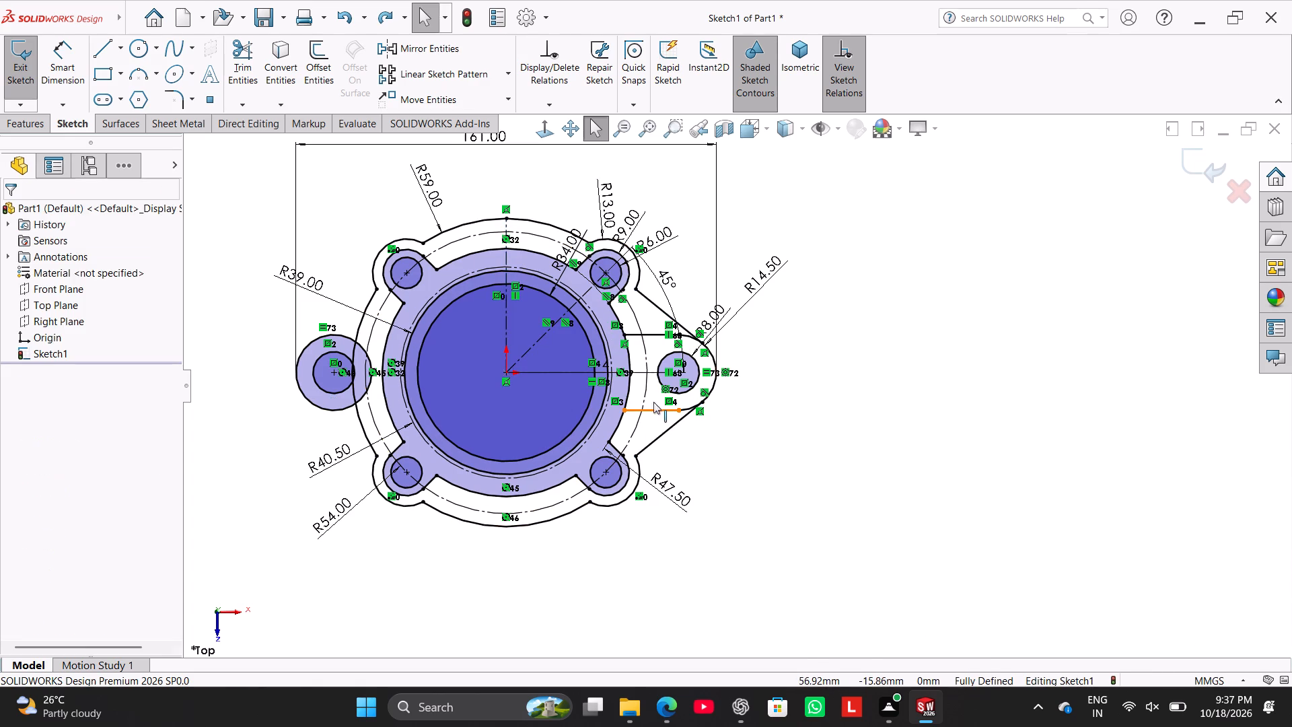
left_click(656, 335, "ctrl")
left_click(503, 329, "ctrl")
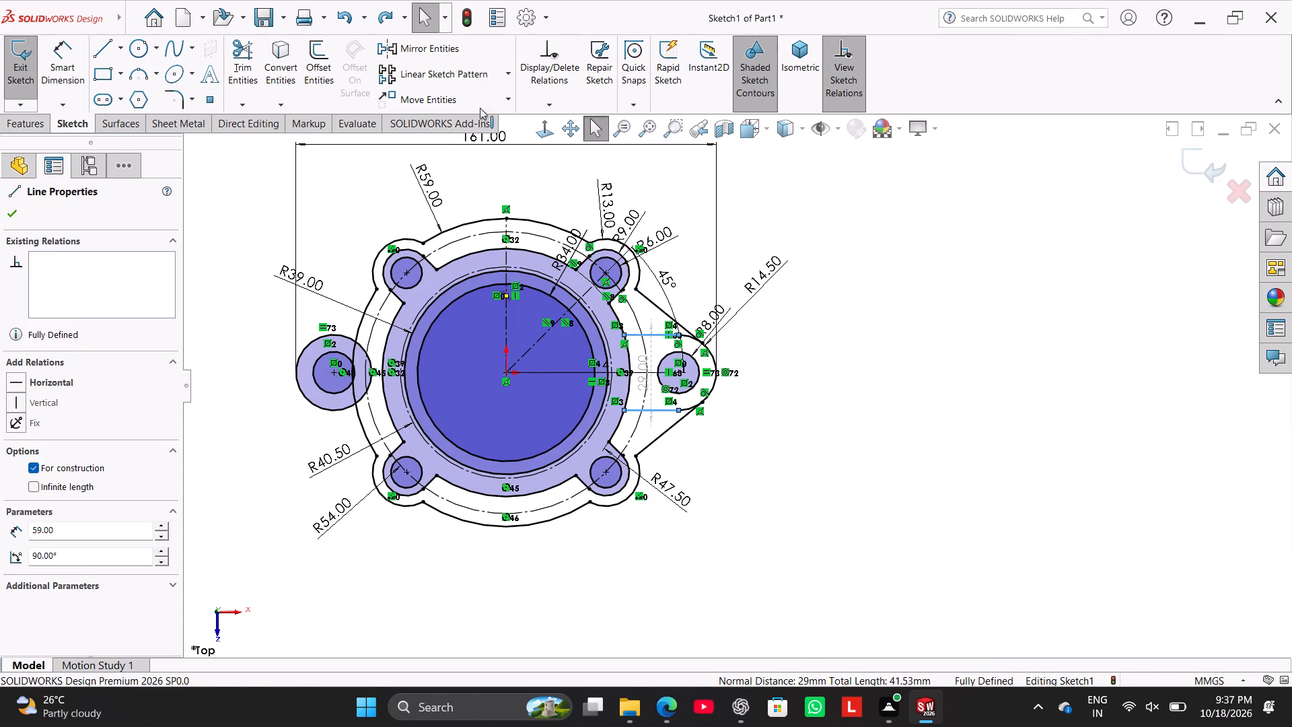
left_click(437, 57)
scroll(371, 396, "down", 4)
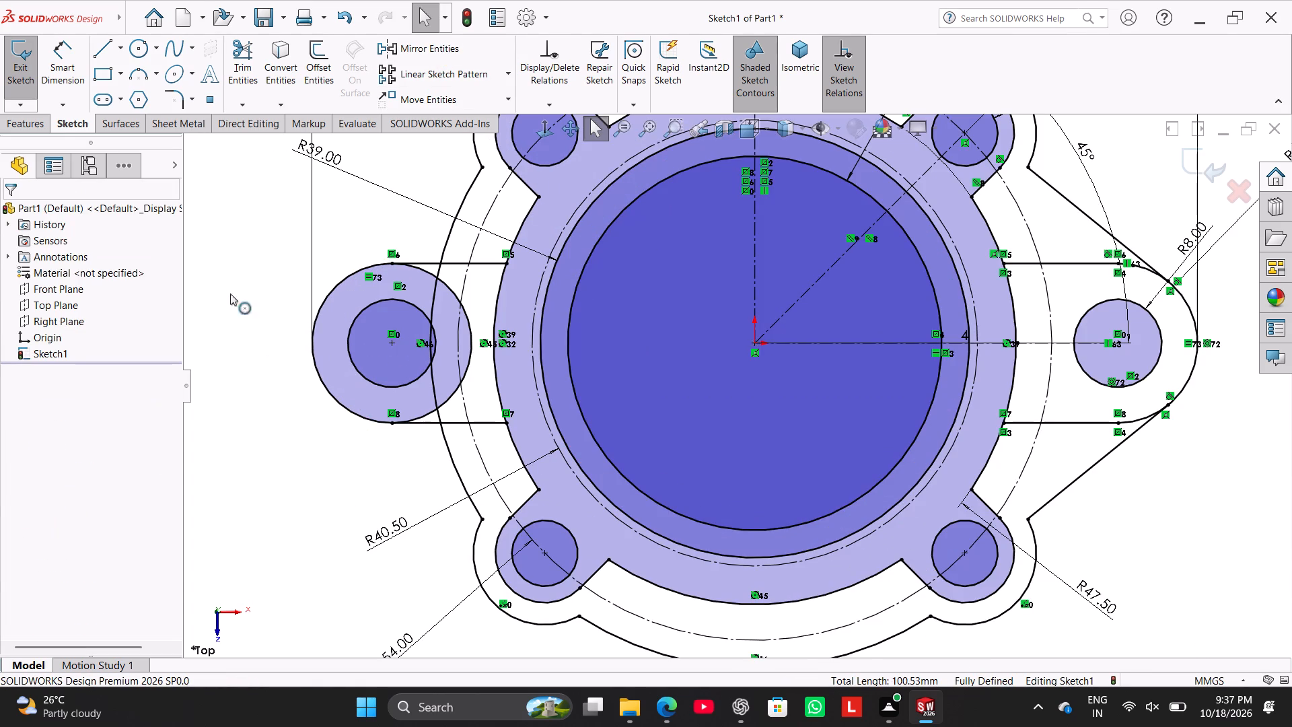
Trim away the inner half of the left lug's R14.5 circle between the two mirrored horizontal lines.
left_click(242, 67)
scroll(473, 436, "down", 3)
scroll(489, 421, "up", 2)
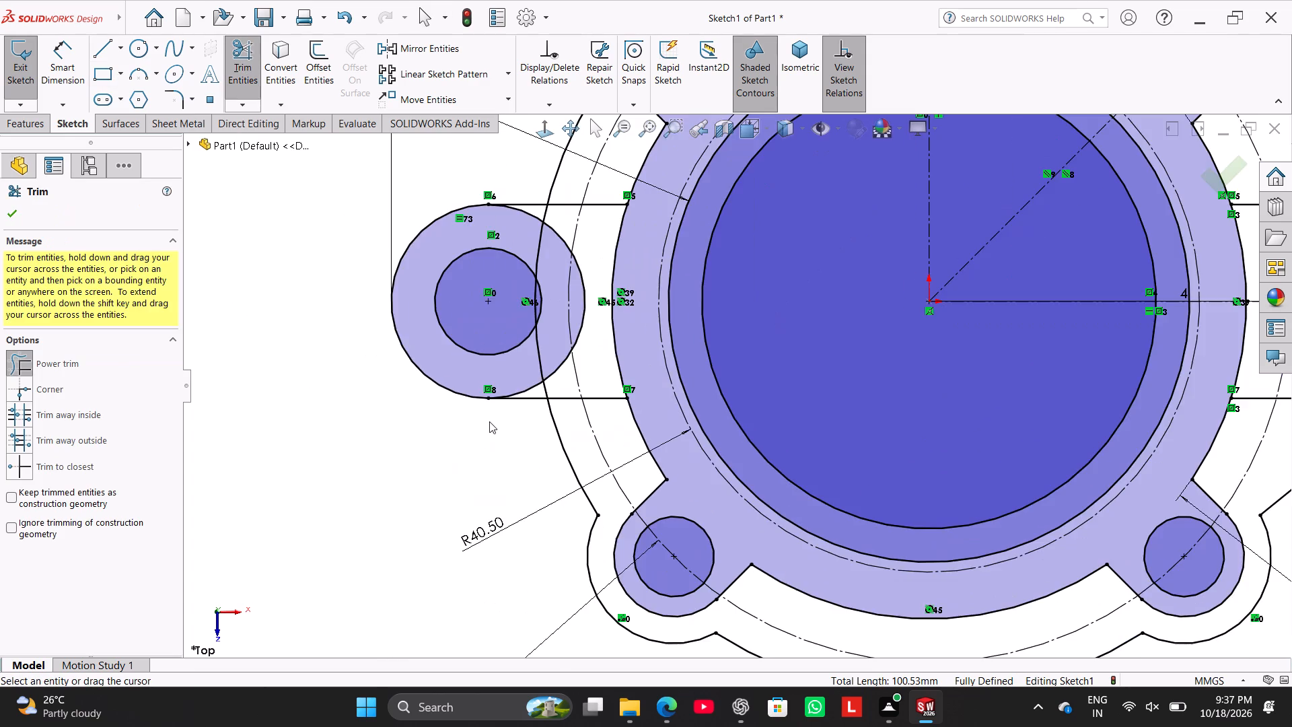
scroll(508, 380, "down", 1)
scroll(576, 319, "up", 1)
scroll(597, 288, "down", 1)
left_click_drag(626, 220, 611, 244)
left_click_drag(649, 292, 626, 308)
left_click_drag(625, 409, 618, 394)
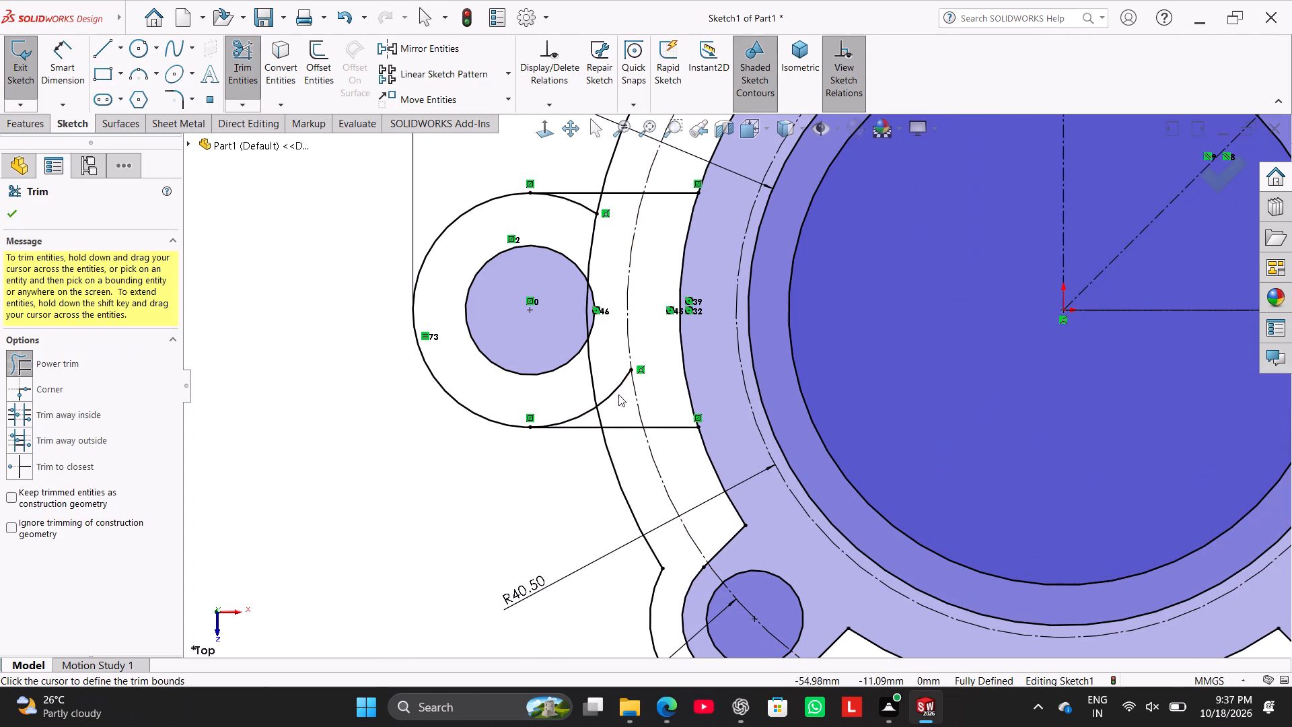
left_click_drag(618, 394, 614, 370)
left_click_drag(583, 418, 569, 382)
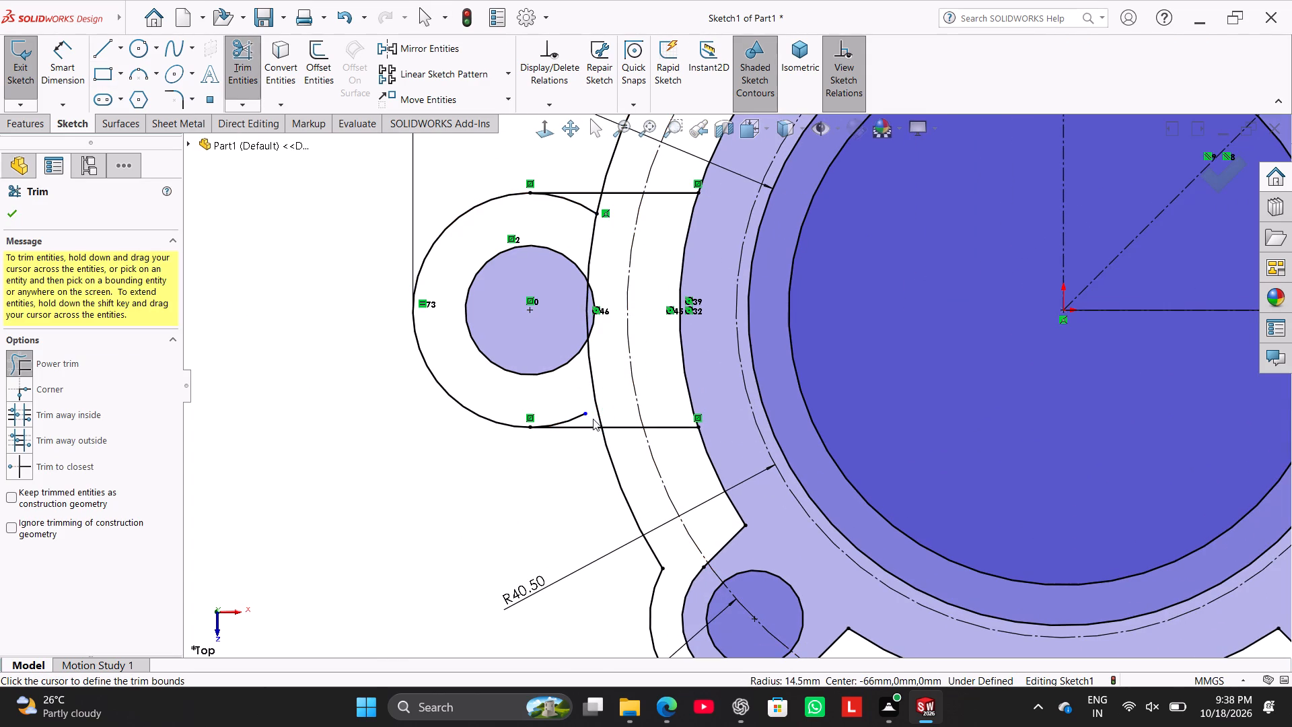
scroll(593, 419, "down", 4)
left_click_drag(592, 421, 566, 398)
scroll(583, 362, "up", 6)
scroll(635, 243, "down", 4)
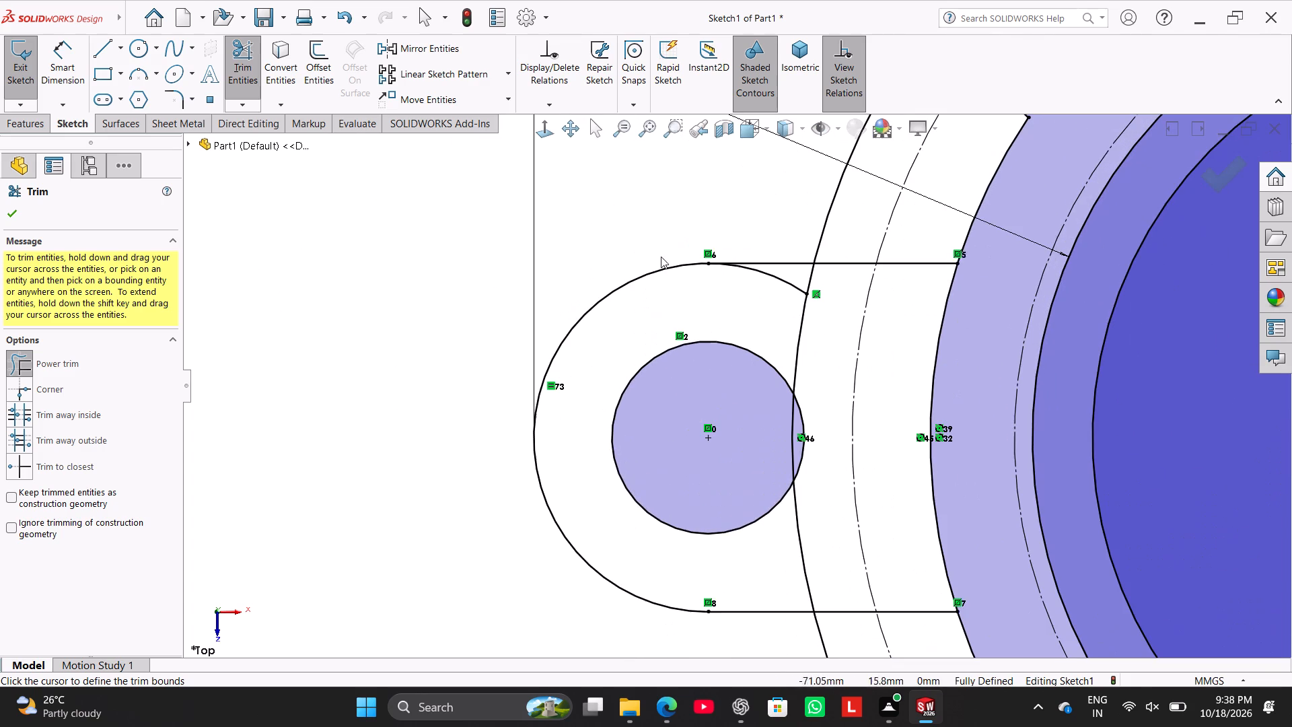
left_click_drag(784, 273, 763, 298)
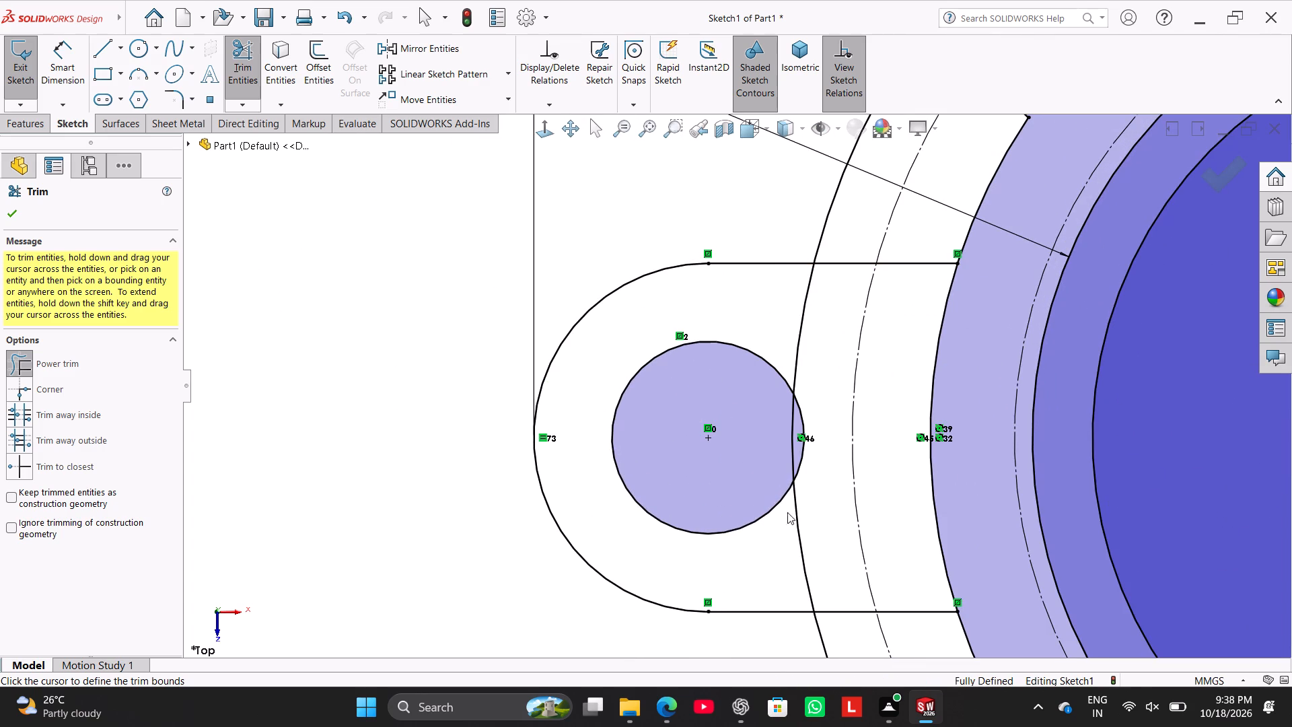
Trim the R59 flange arc between the left lug's horizontal lines, including the piece crossing the R8 hole.
scroll(870, 518, "up", 2)
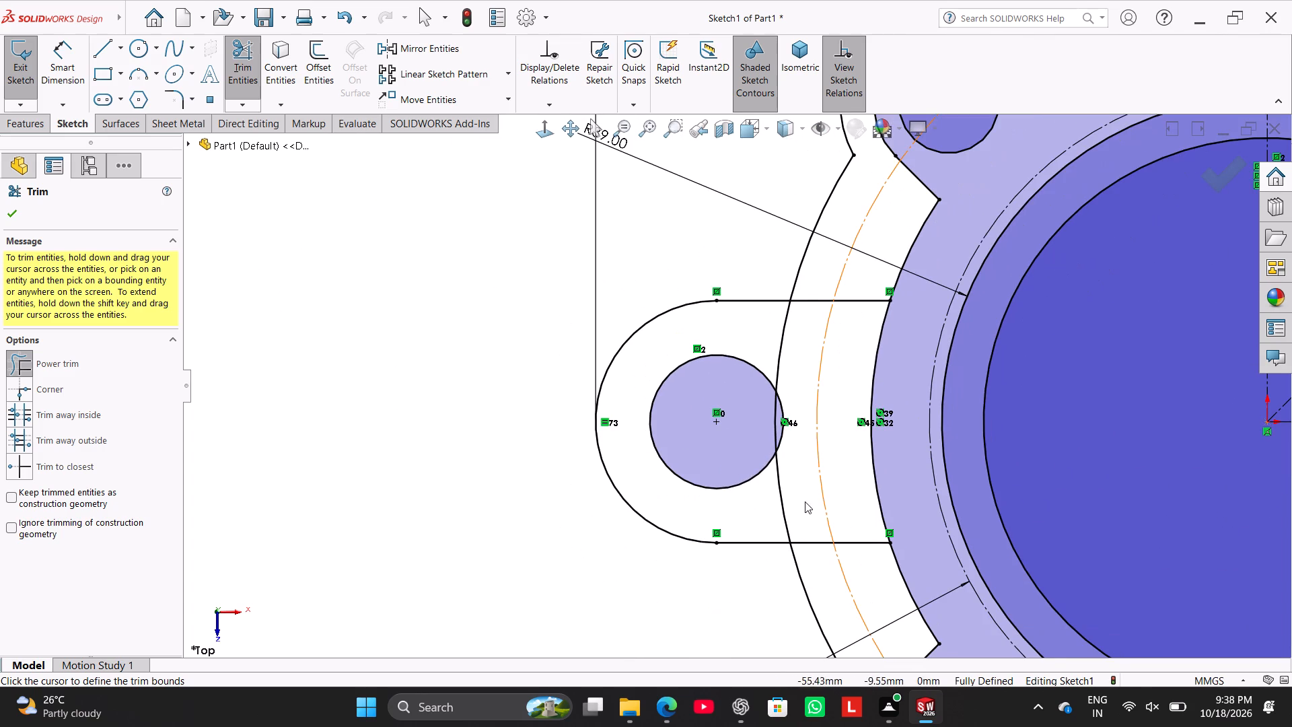
left_click_drag(805, 501, 766, 508)
left_click_drag(791, 353, 758, 320)
scroll(790, 409, "down", 4)
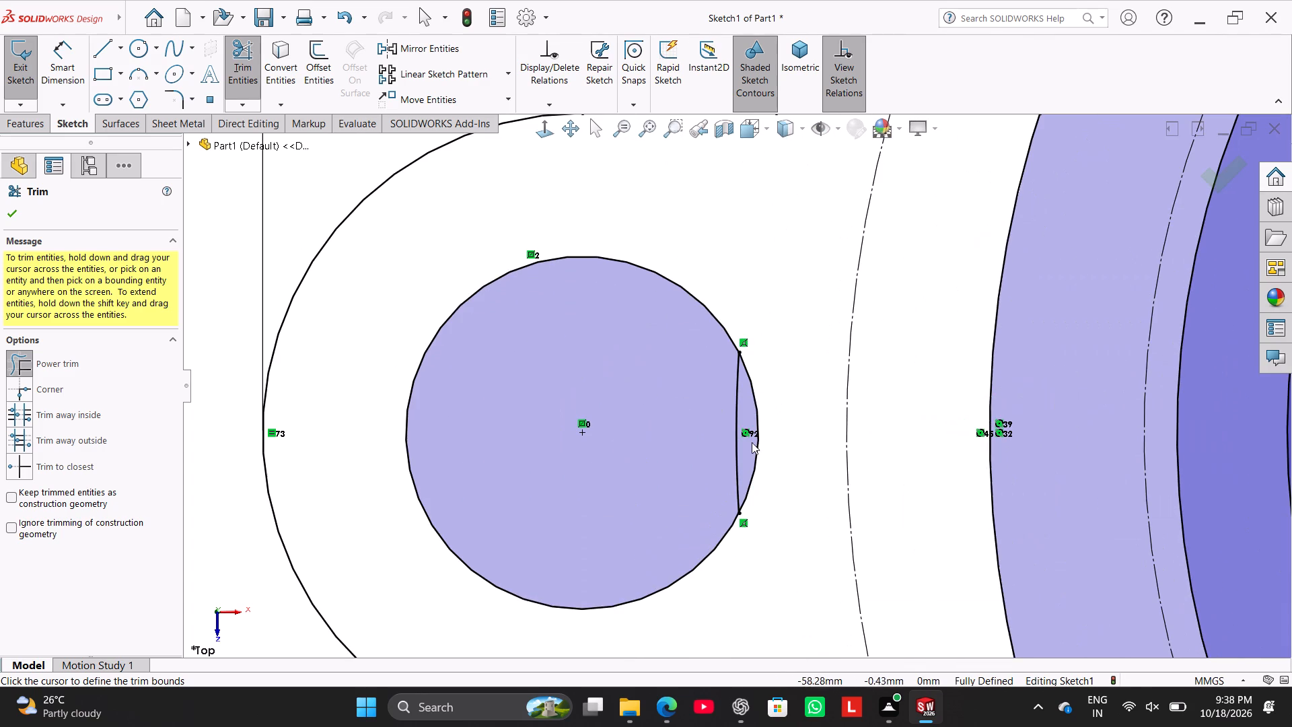
left_click_drag(744, 413, 702, 419)
left_click_drag(750, 466, 702, 446)
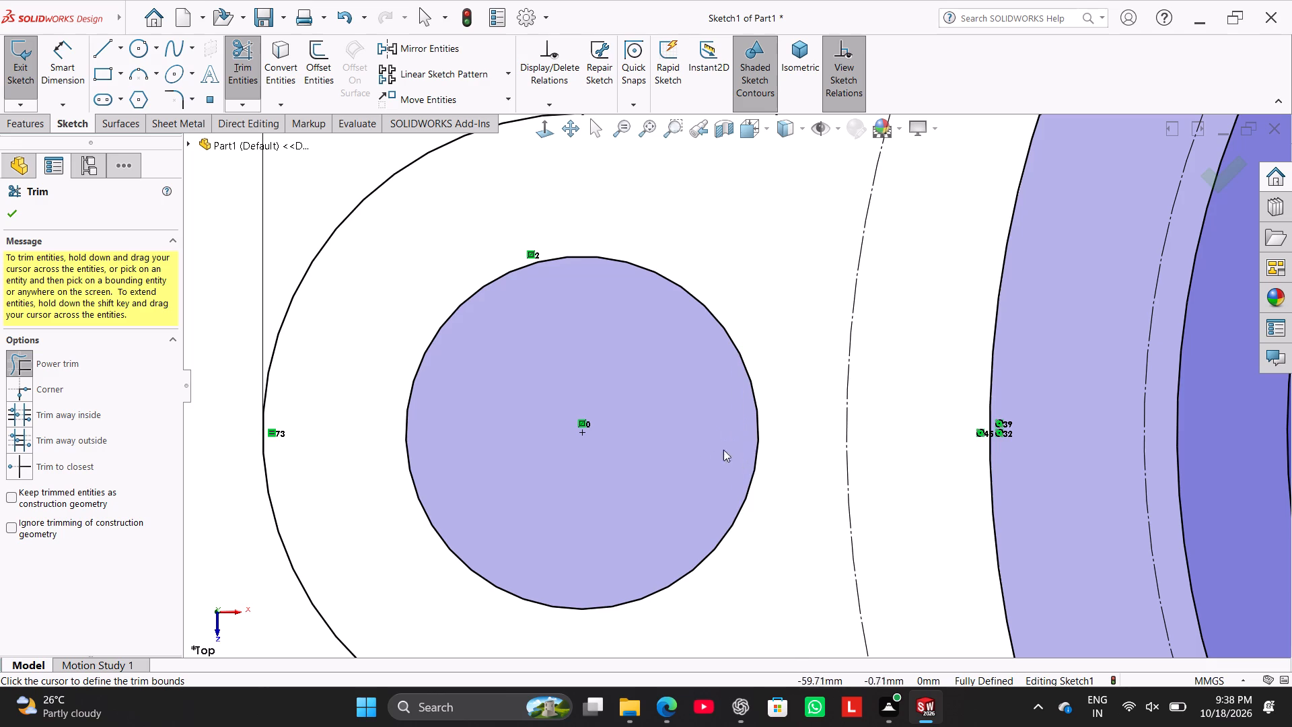
Trim the remaining R59 arc segments between the left lug and the lower-left and upper-left lobes.
scroll(769, 471, "up", 7)
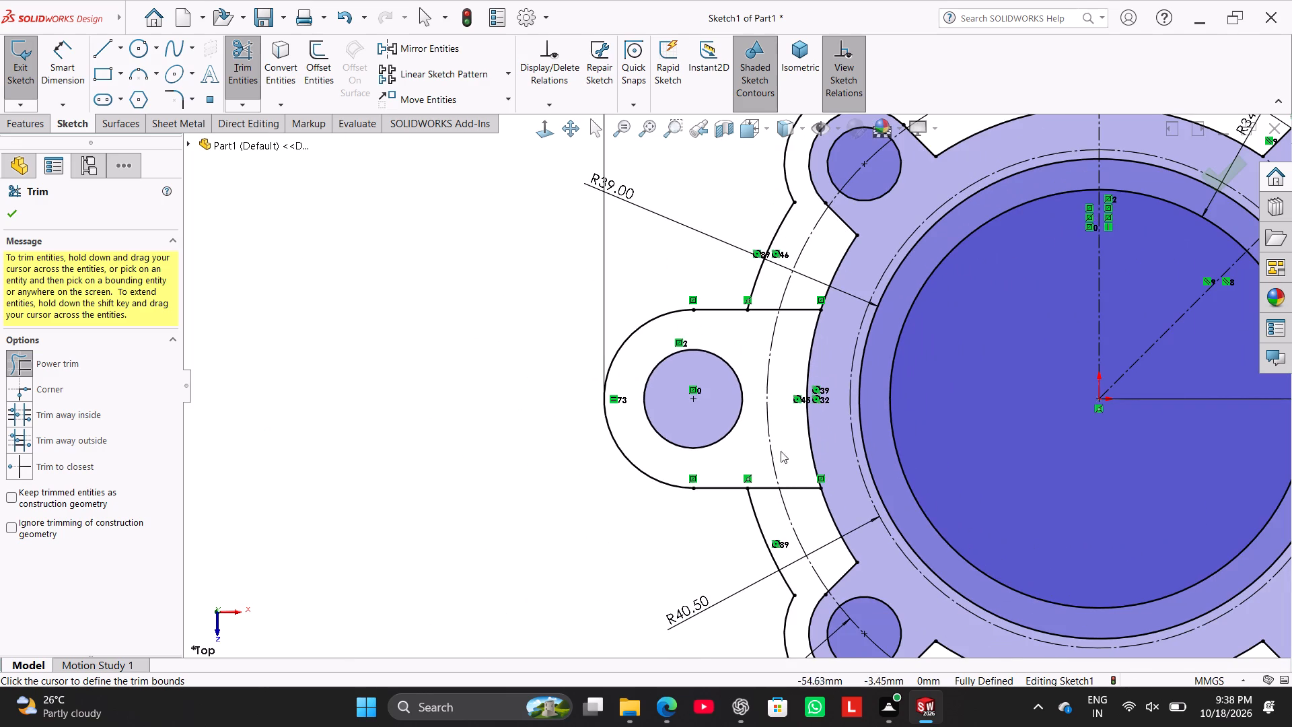
left_click_drag(773, 510, 721, 524)
left_click_drag(768, 516, 731, 537)
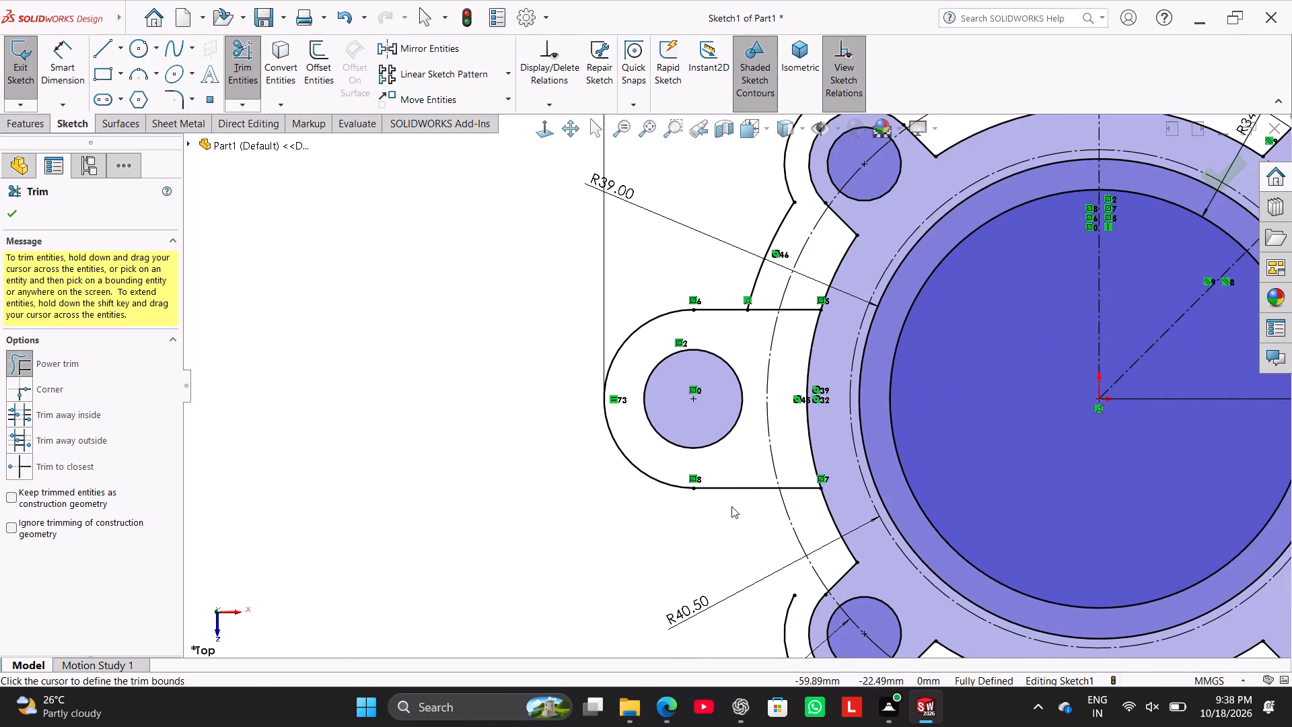
left_click_drag(763, 287, 723, 275)
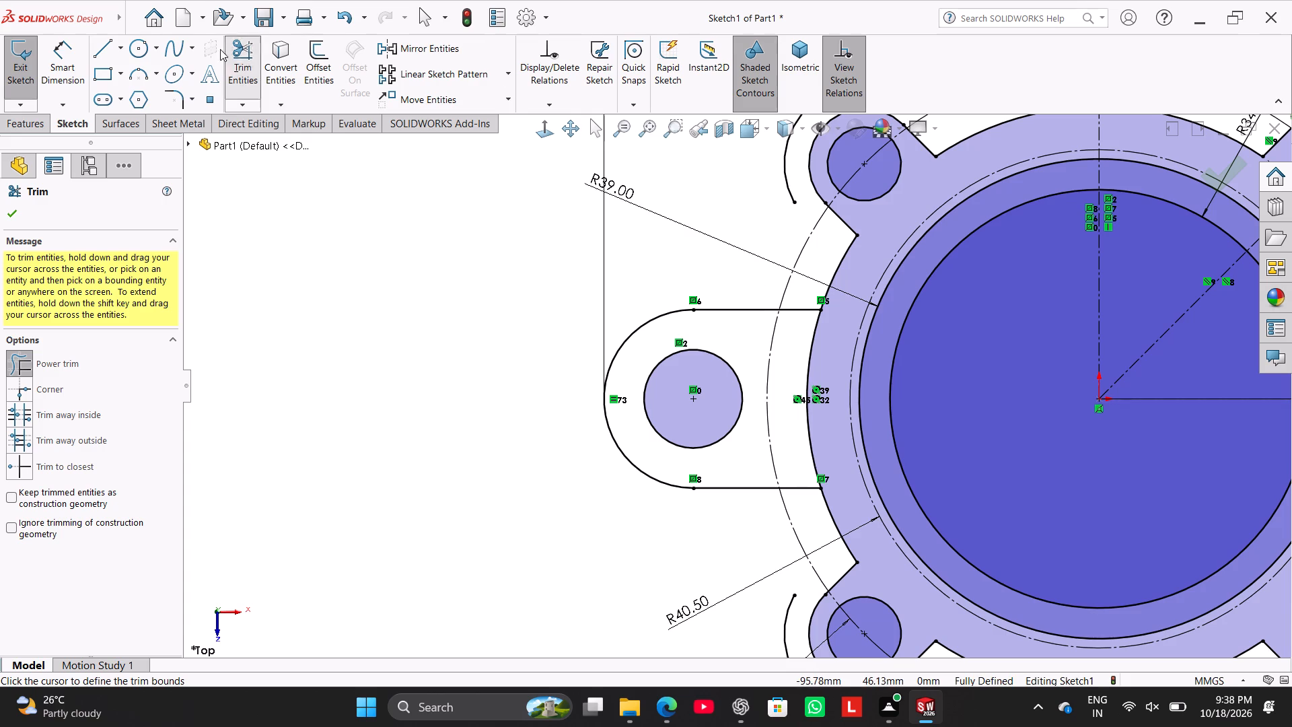
Draw a line about 32 mm long from the lower-left lobe's open outer-arc end to the left lug's R14.5 arc.
left_click(104, 42)
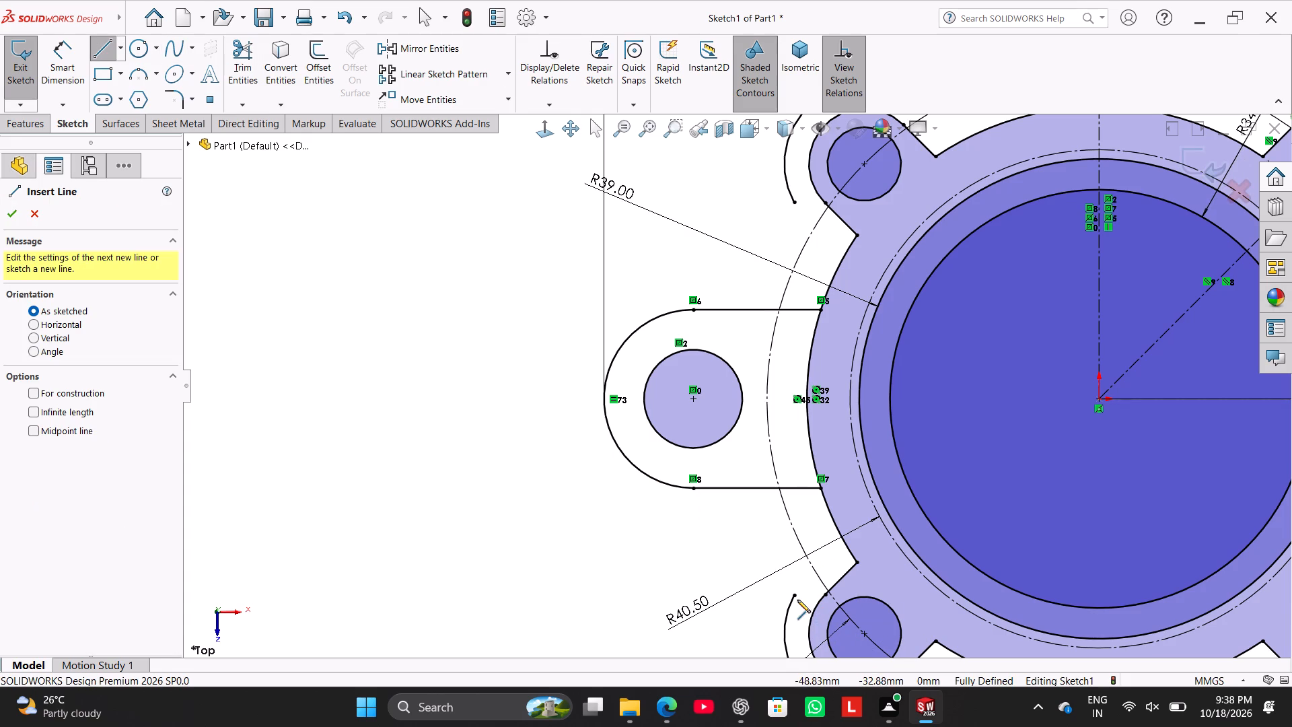
left_click(796, 598)
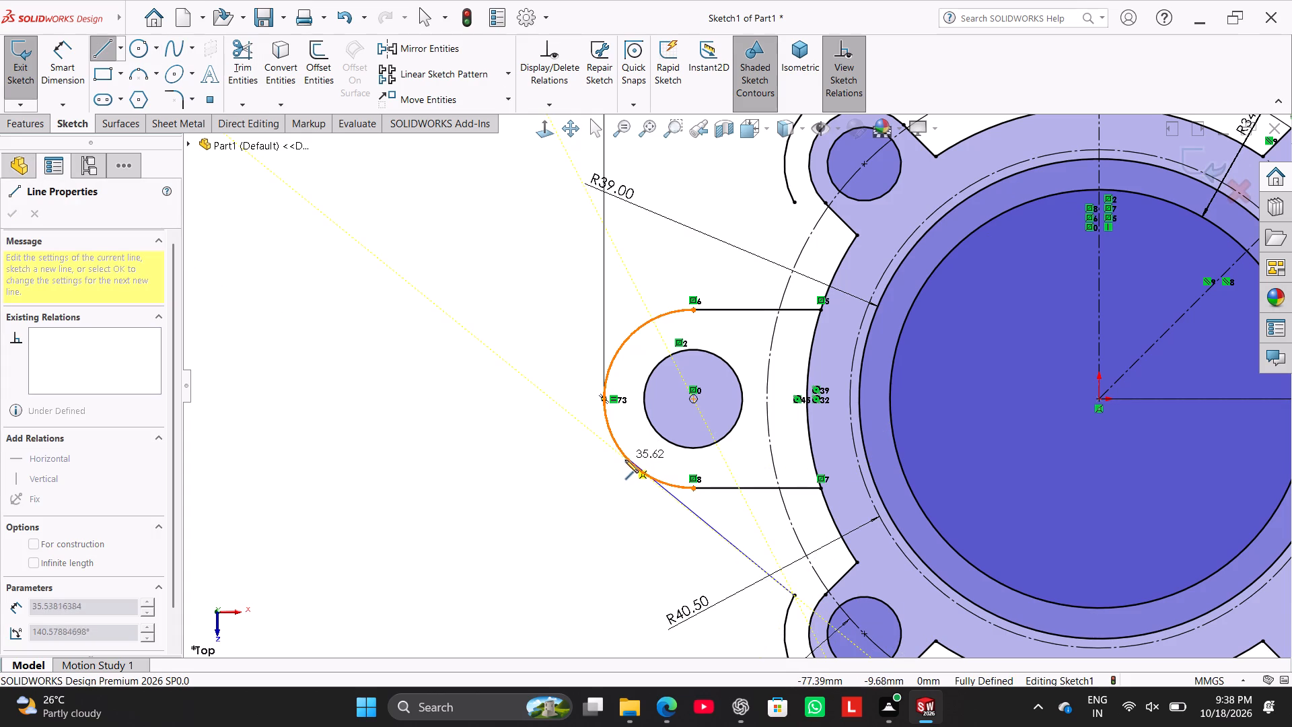
left_click(643, 471)
right_click(573, 495)
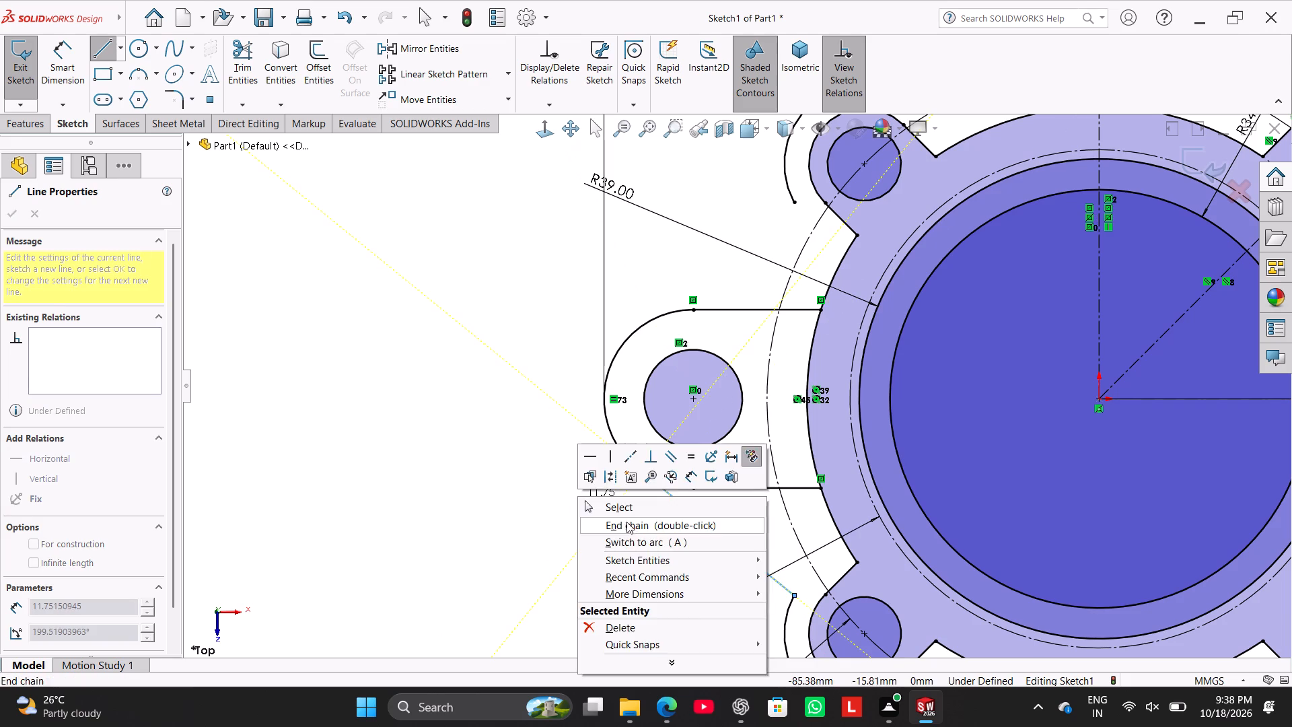
left_click(629, 522)
right_click(594, 503)
left_click(627, 514)
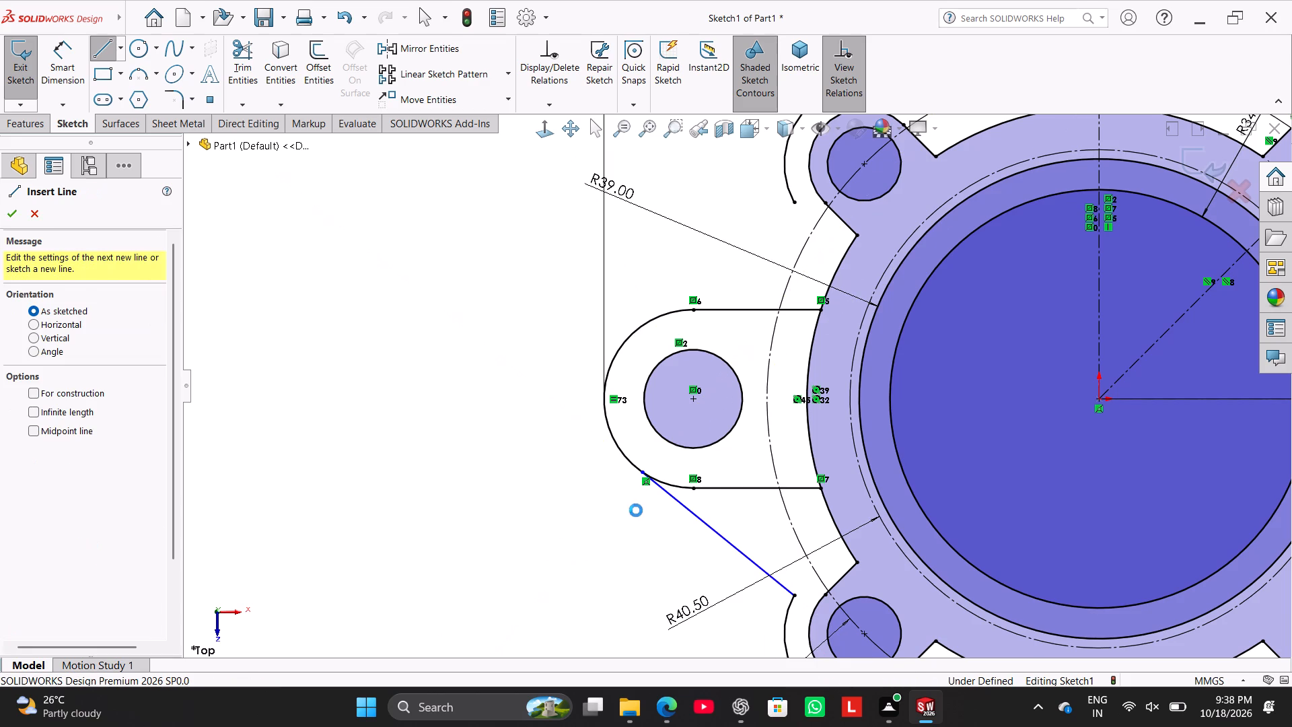
Add a tangent relation between the lower-left slanted line and the left lug's R14.5 arc.
left_click(684, 506, "ctrl")
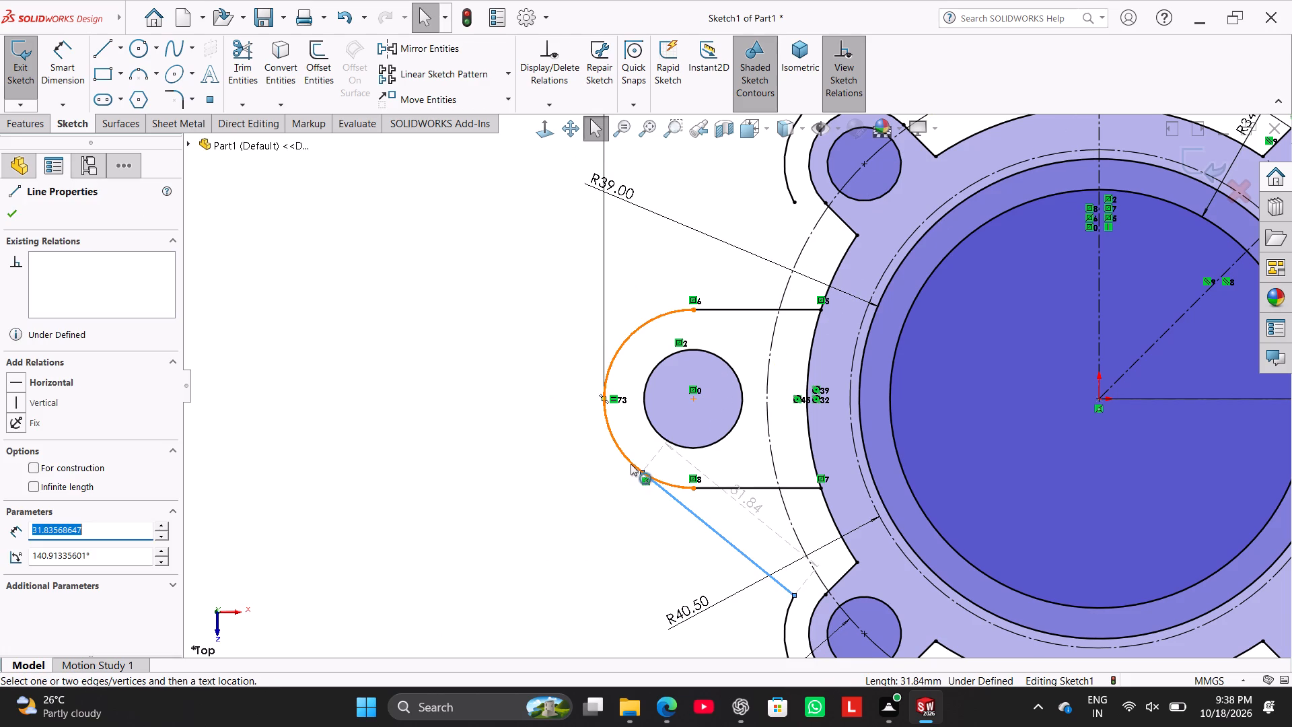
left_click(629, 464, "ctrl")
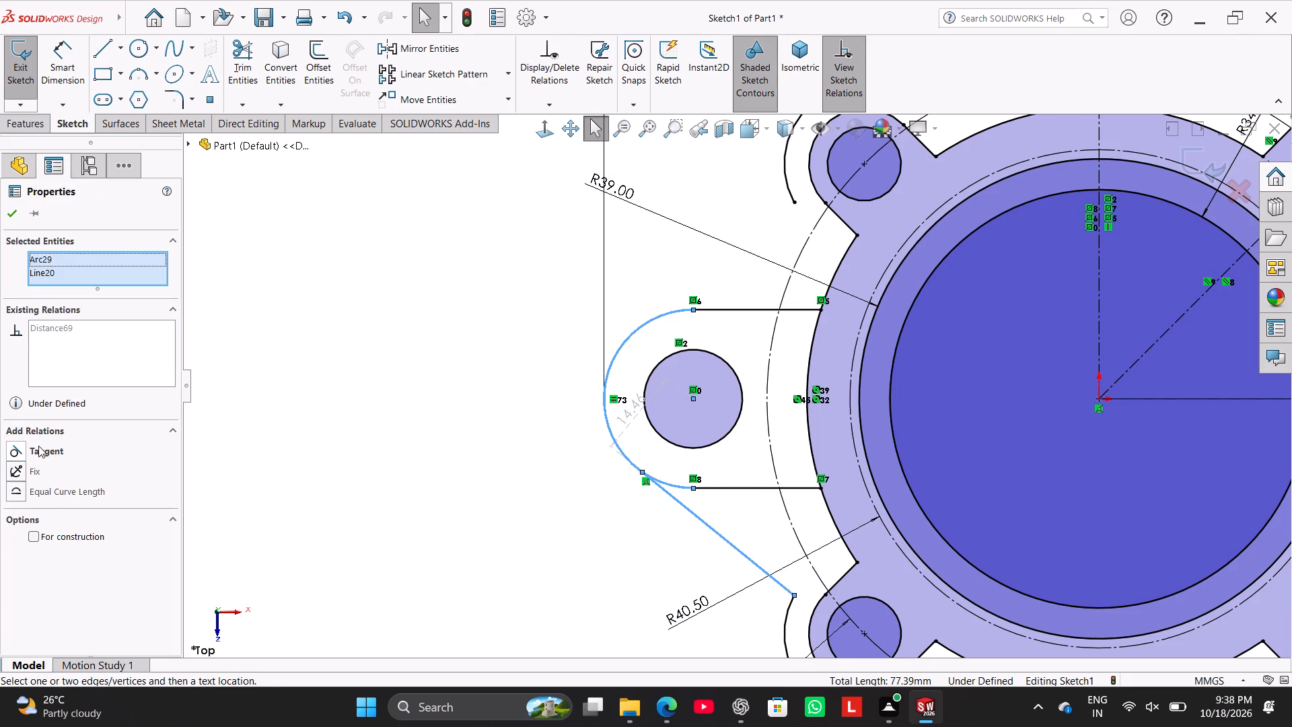
left_click(40, 448)
left_click(388, 426)
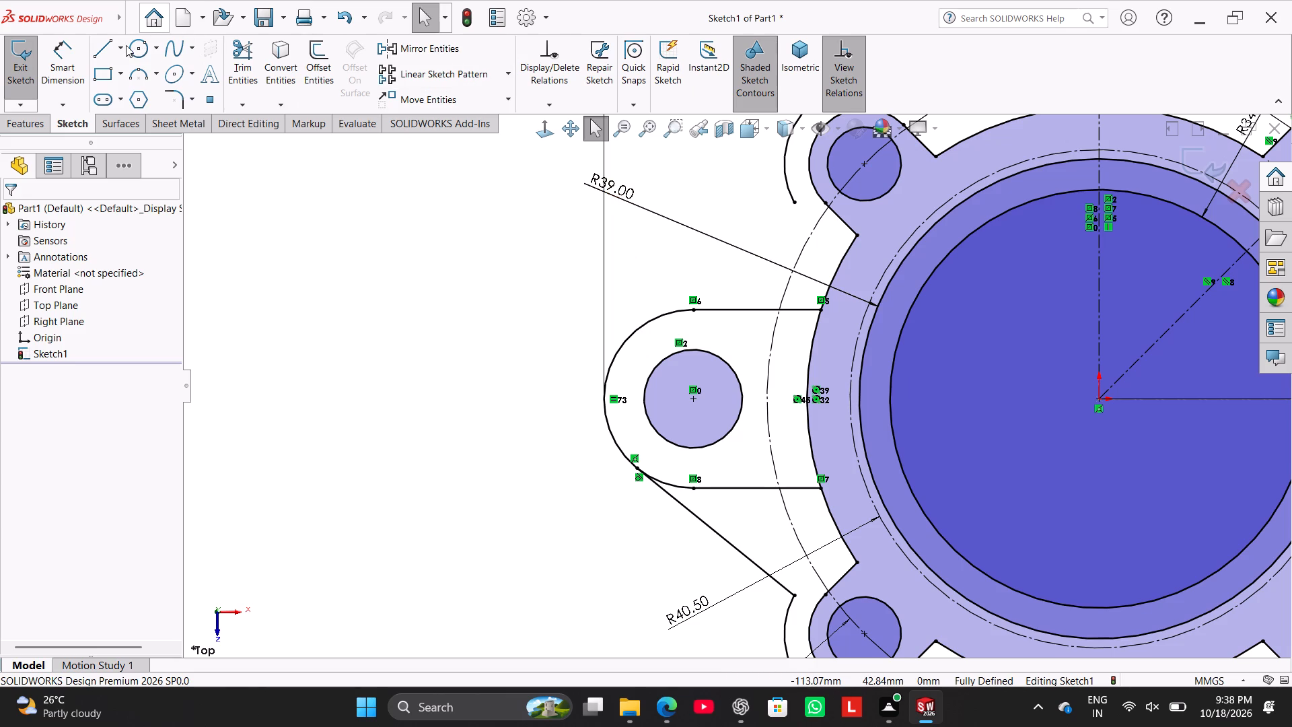
Draw a line about 34 mm long from the upper-left lobe's open outer-arc end to the left lug's R14.5 arc.
left_click(105, 42)
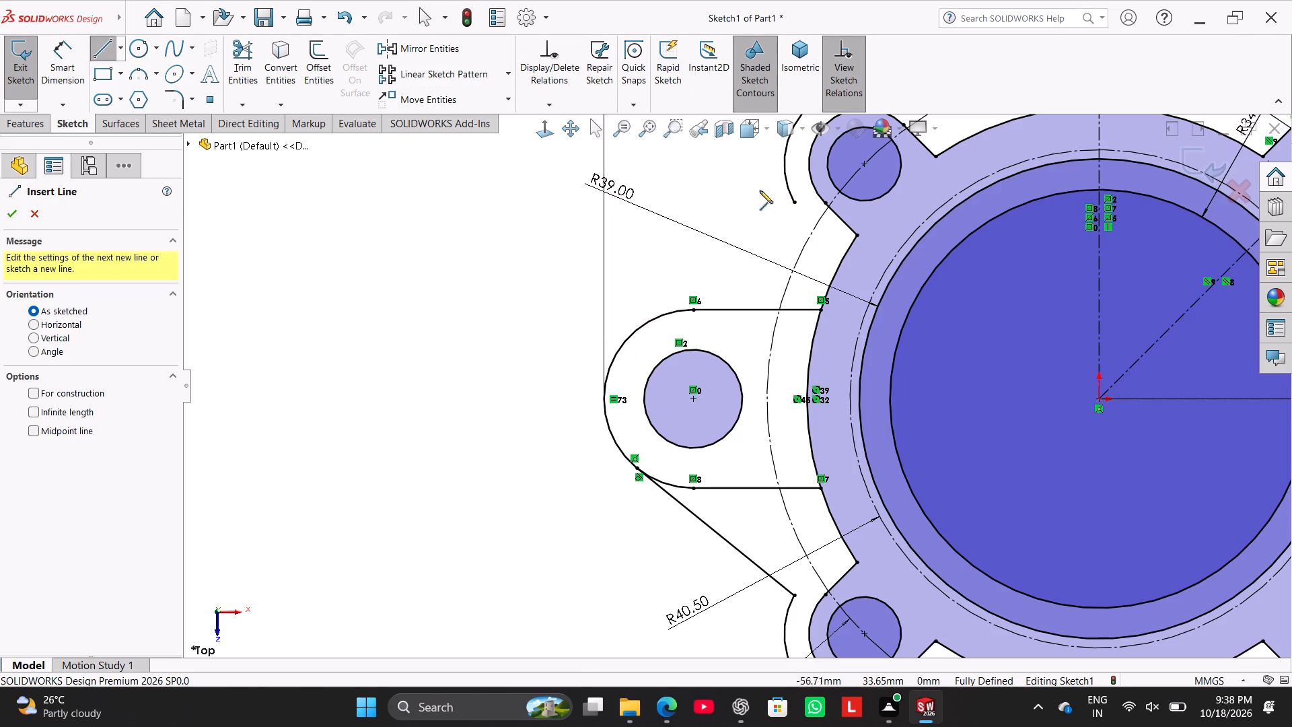
left_click(793, 206)
left_click(634, 333)
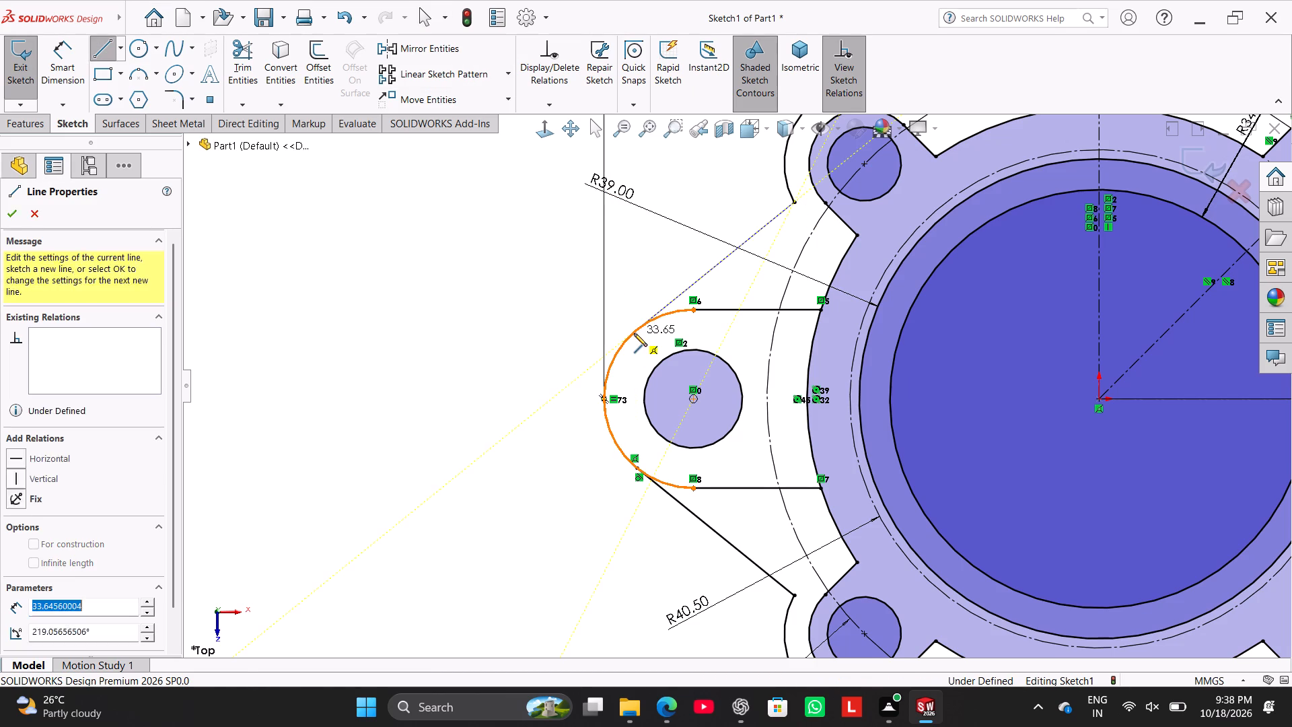
right_click(641, 258)
left_click(664, 272)
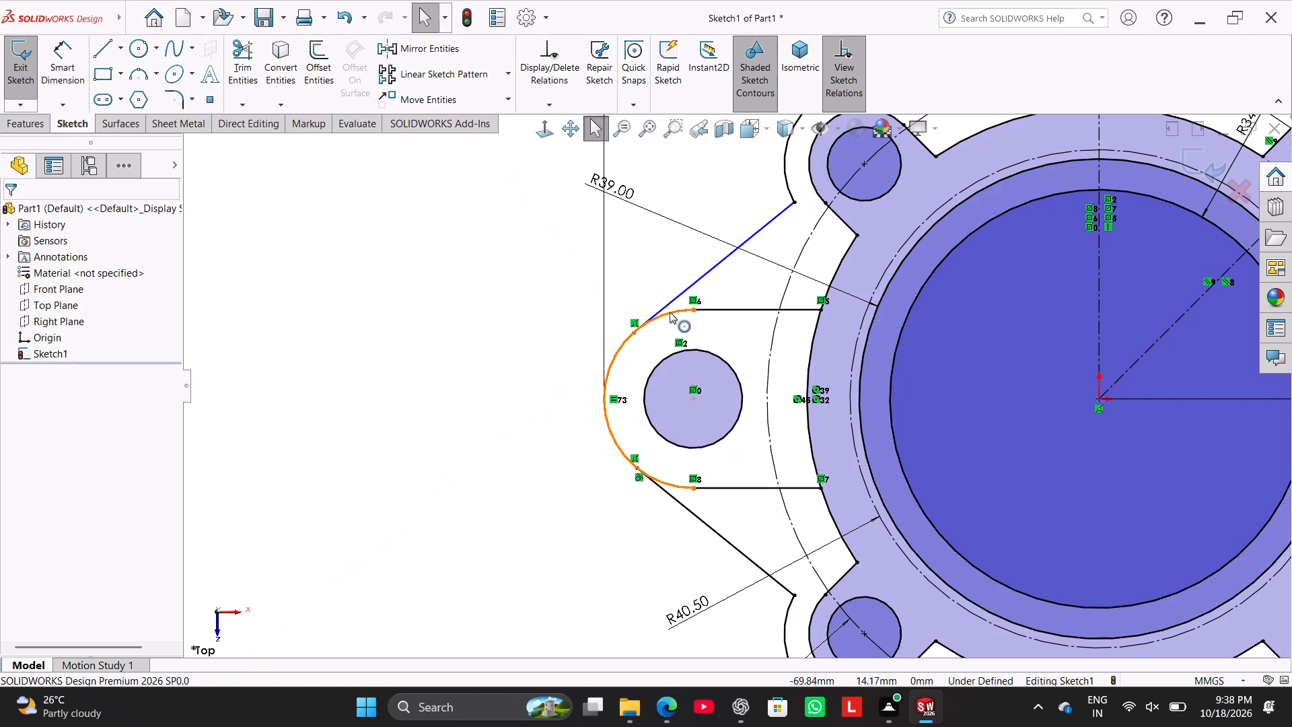
Add a tangent relation between the upper-left slanted line and the left lug's R14.5 arc.
left_click(670, 312, "ctrl")
left_click(669, 304, "ctrl")
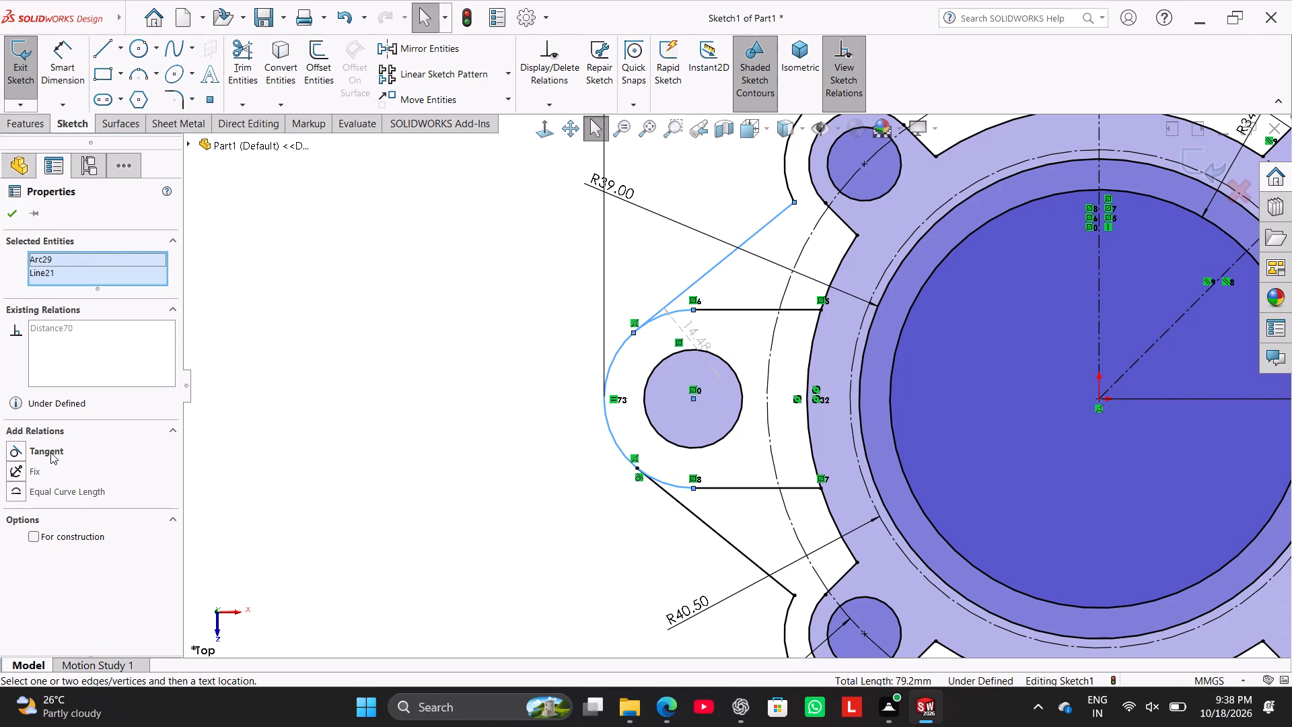
left_click(53, 444)
left_click(497, 451)
Sketch a corner rectangle about 12 by 23 mm from the R47.5 arc up past the R59 arc, straddling the vertical centerline.
scroll(904, 421, "up", 4)
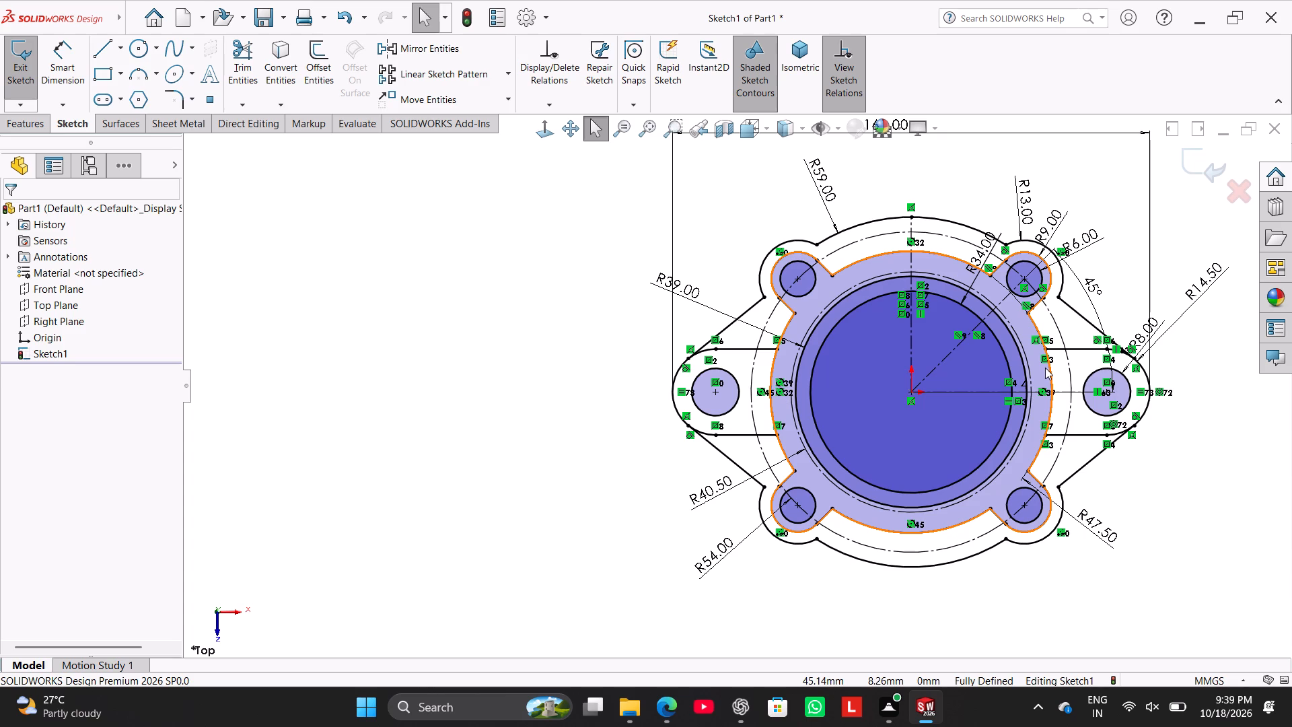
scroll(986, 360, "up", 1)
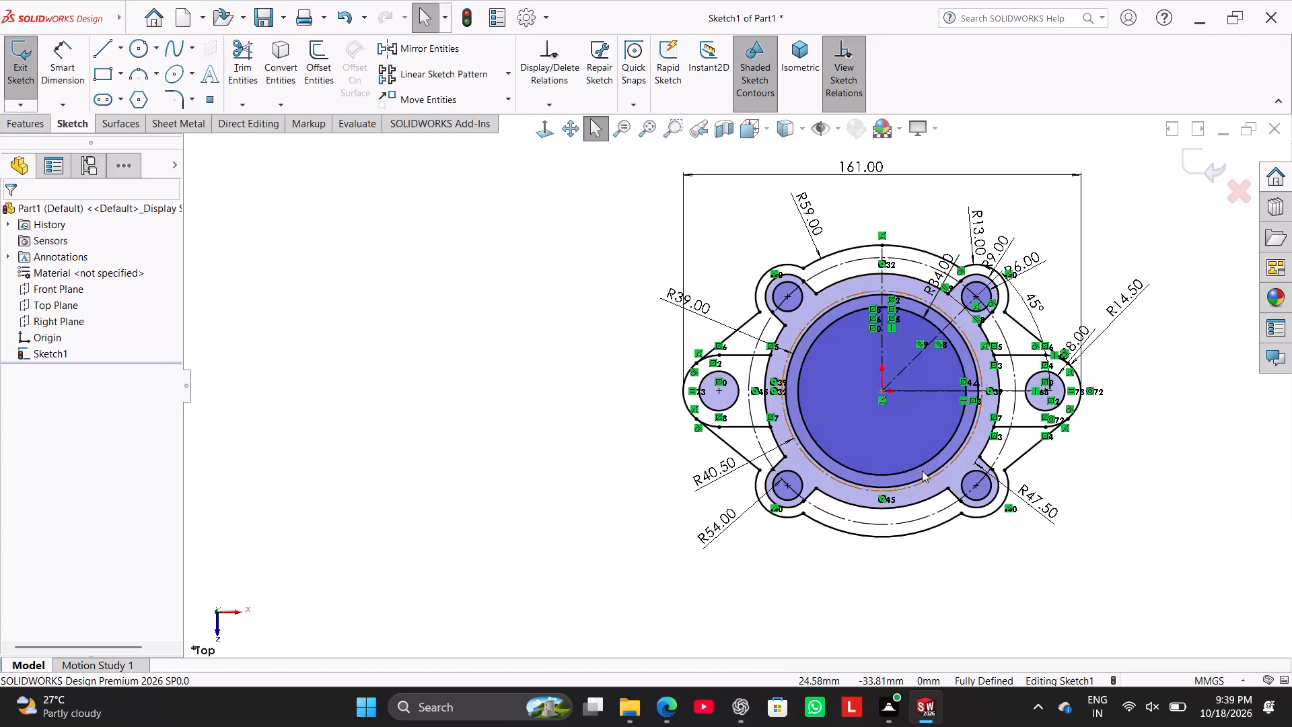
scroll(894, 197, "down", 3)
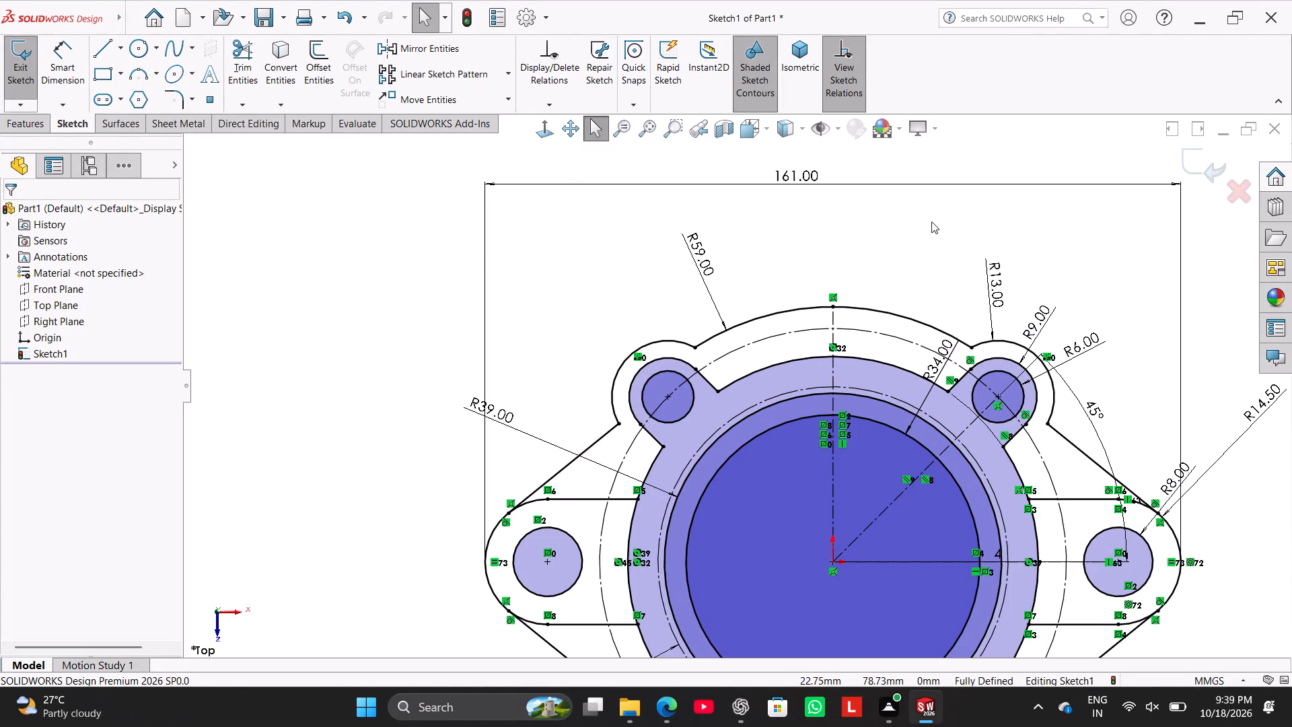
left_click(108, 74)
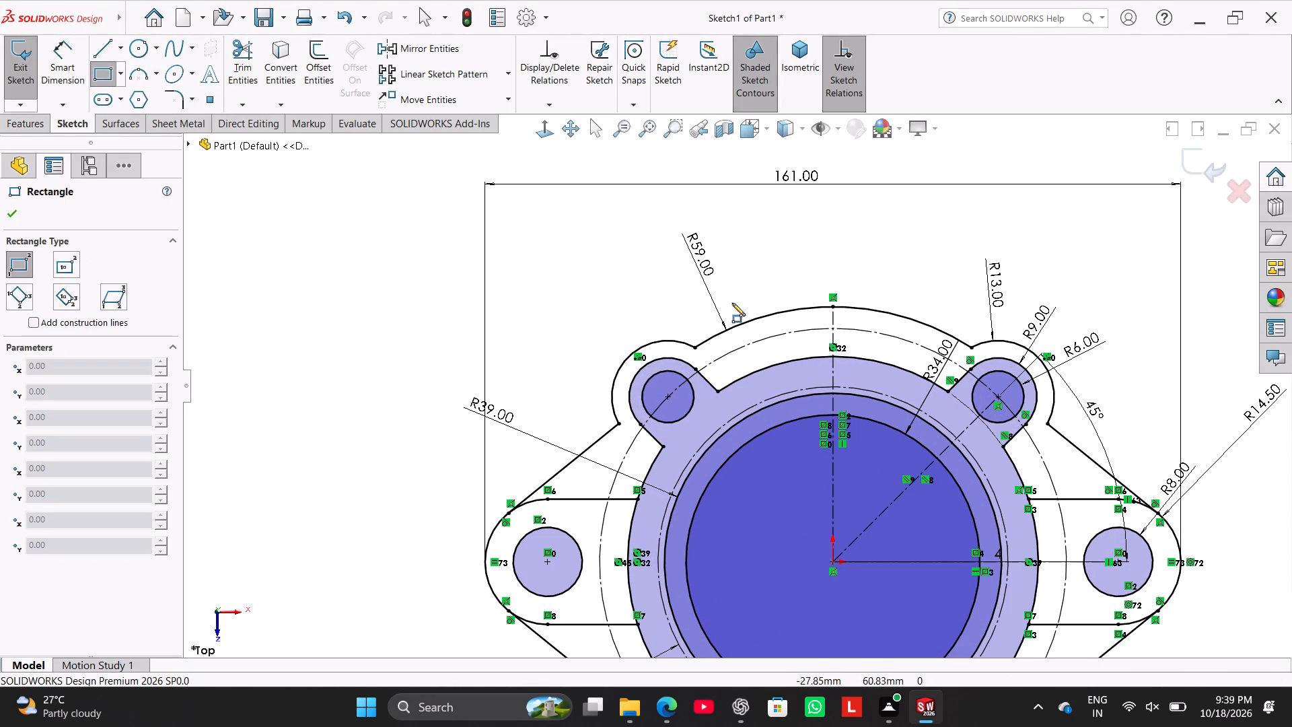
left_click(810, 356)
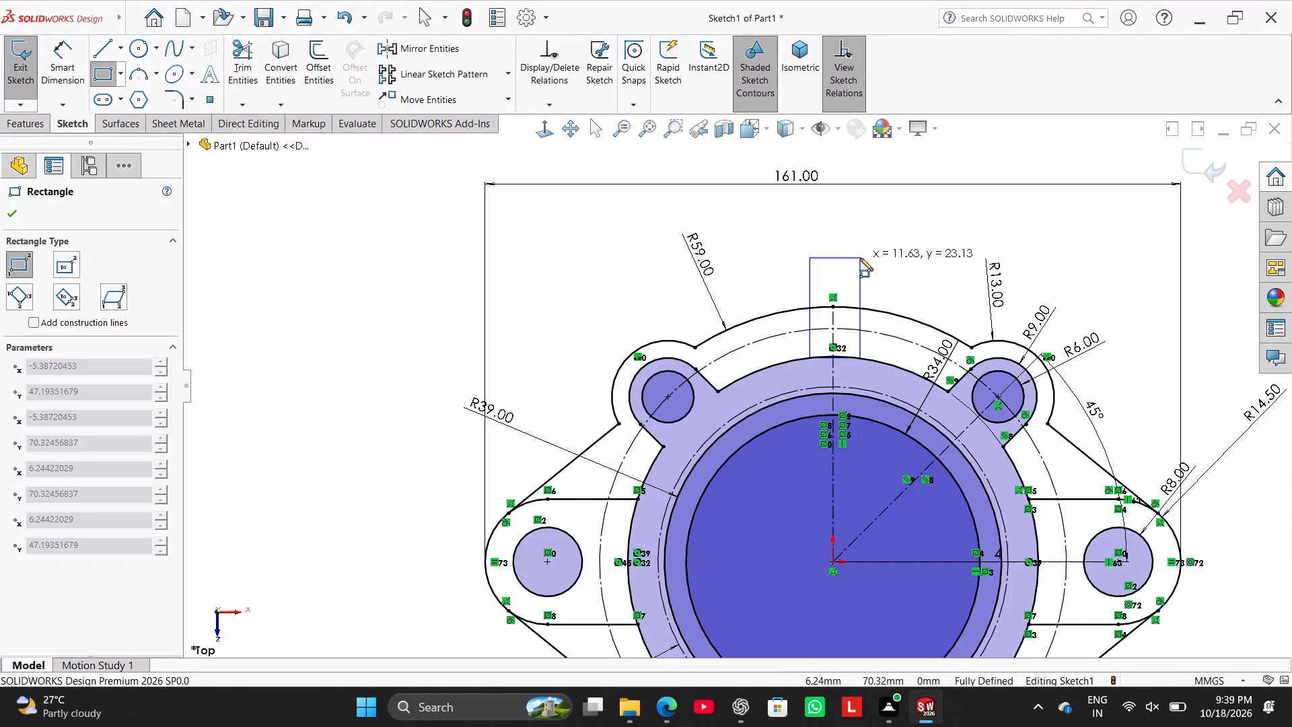
left_click(863, 258)
right_click(429, 280)
left_click(462, 289)
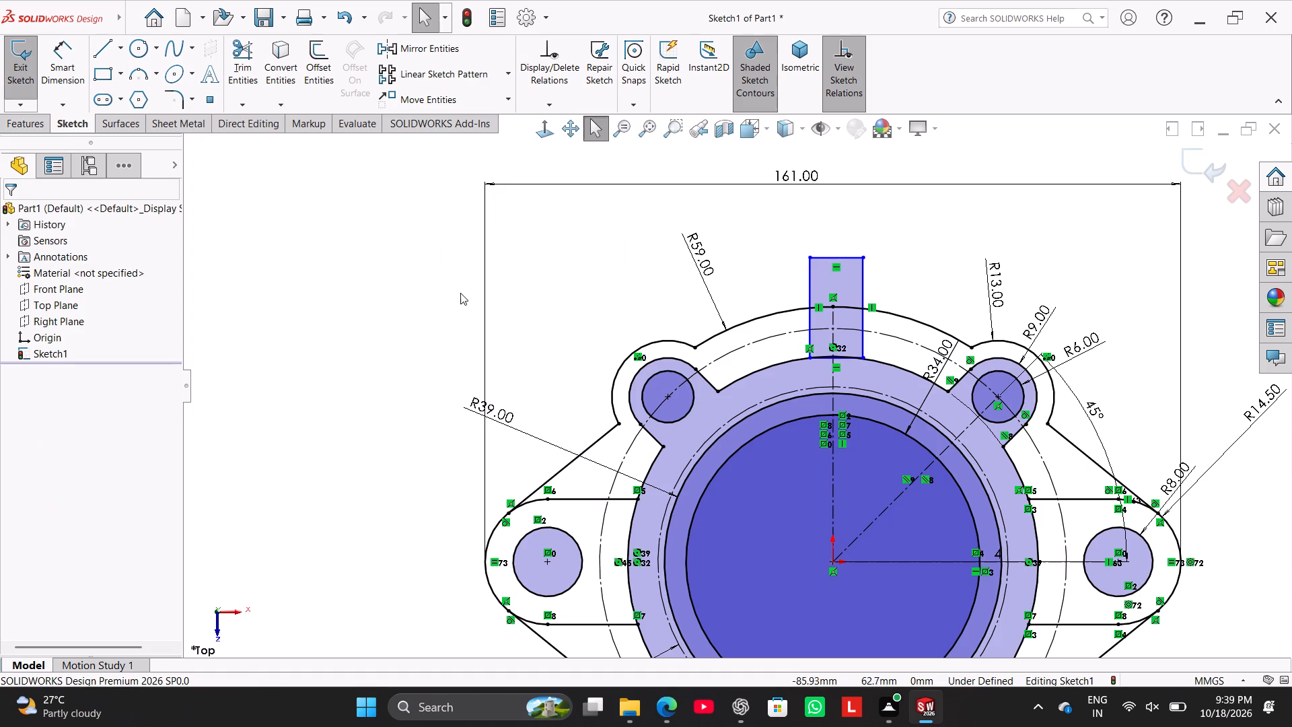
Make the midpoint of the rectangle's top edge coincident with the vertical centerline.
scroll(865, 319, "down", 3, "ctrl")
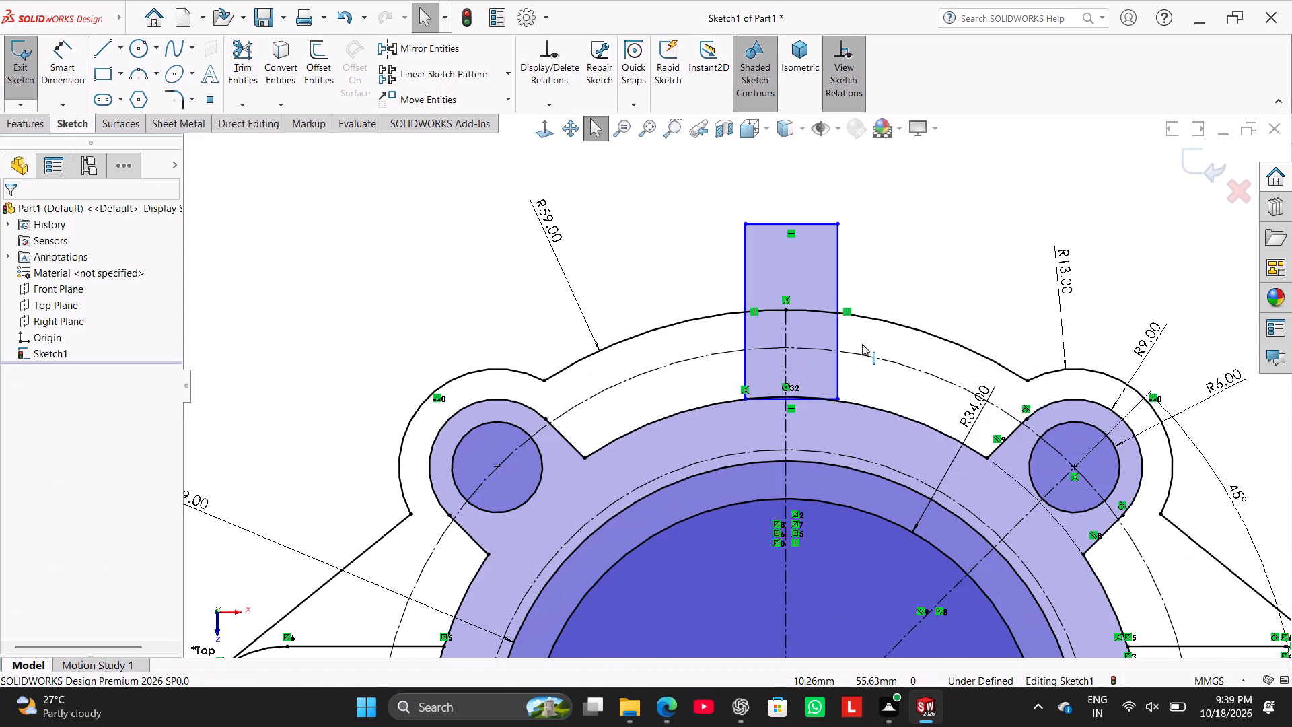
left_click(784, 427, "ctrl")
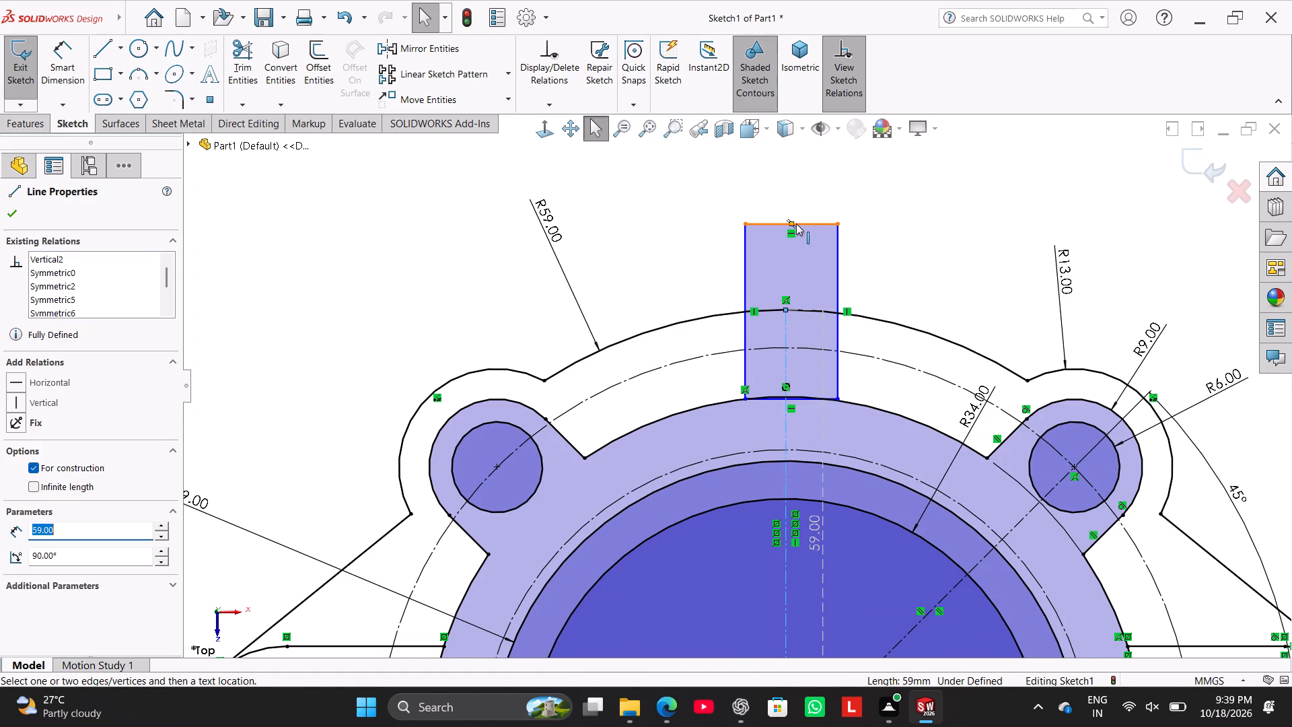
left_click(793, 223, "ctrl")
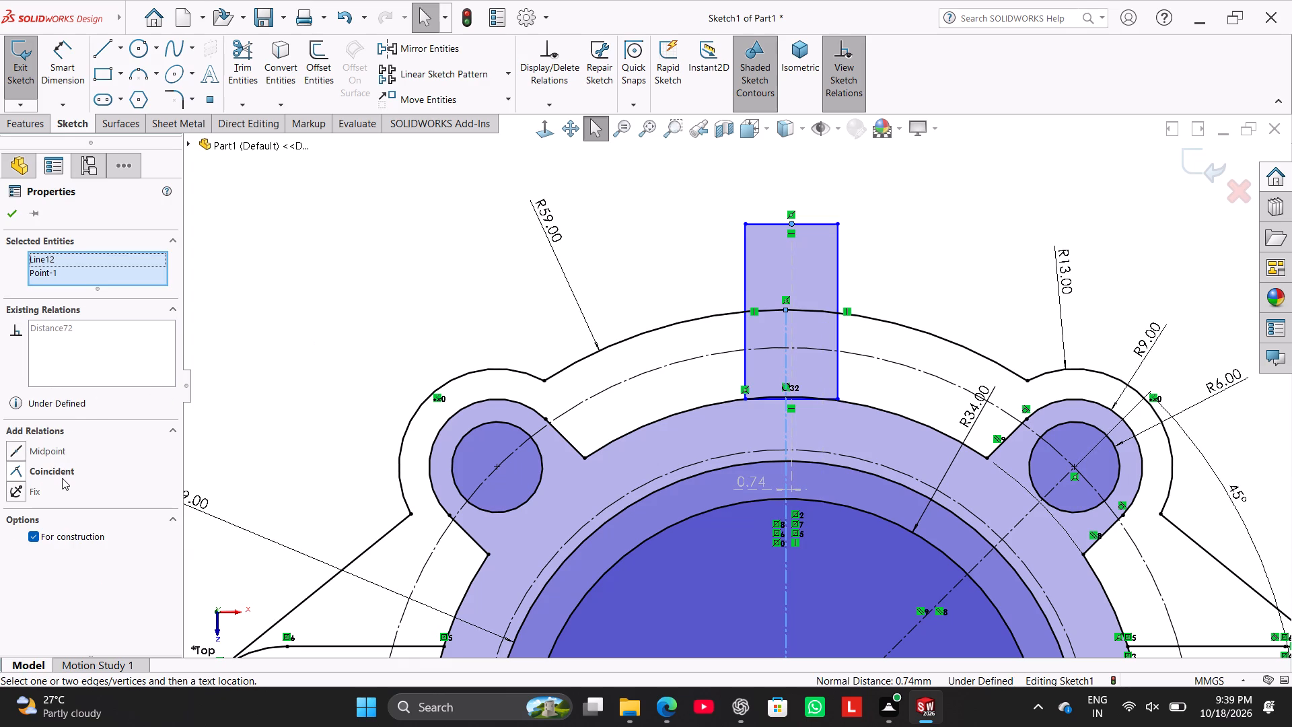
left_click(61, 471)
left_click(271, 309)
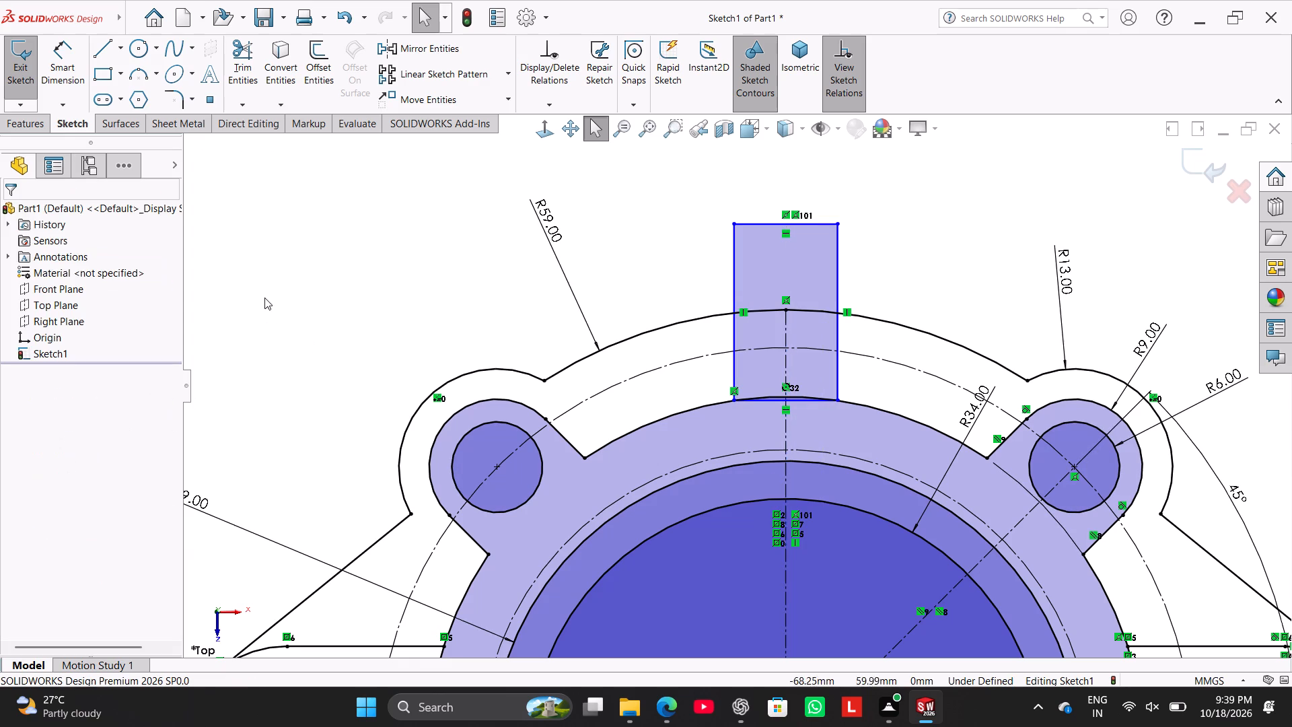
Dimension the rectangle's top edge to a width of 10 mm.
left_click_drag(840, 258, 883, 259)
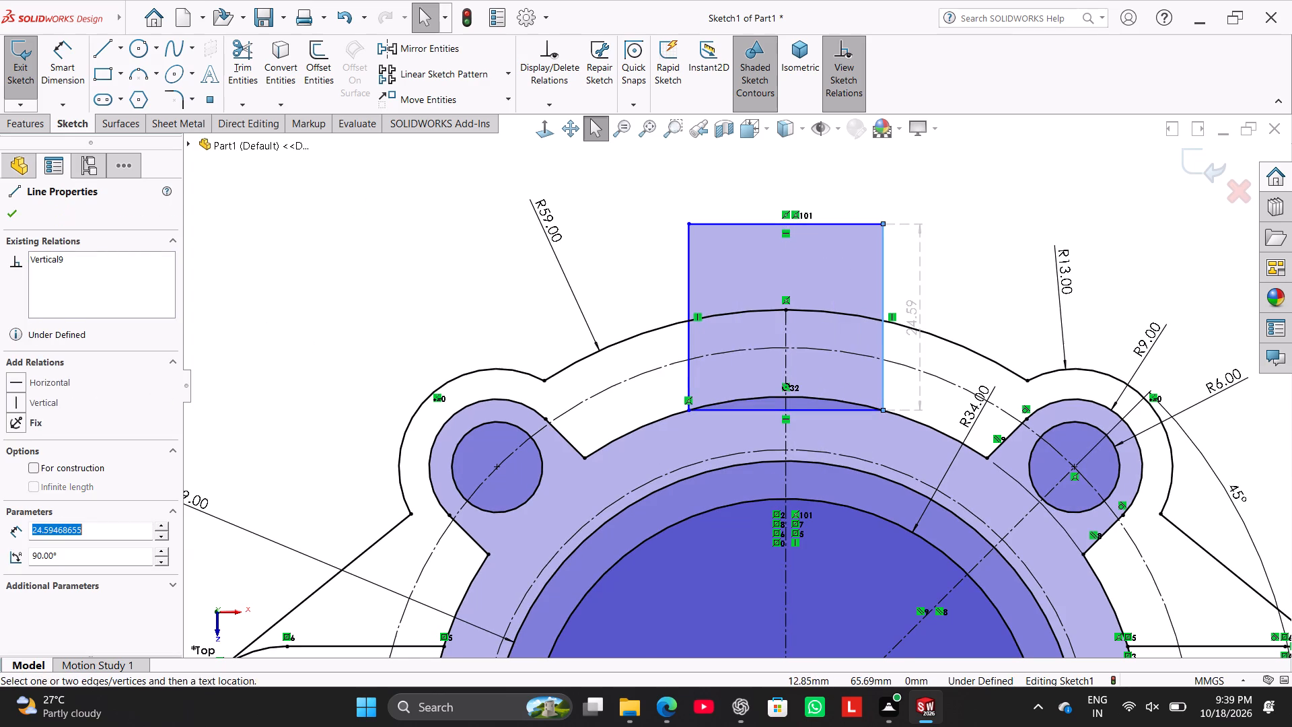
left_click(63, 81)
left_click(746, 219)
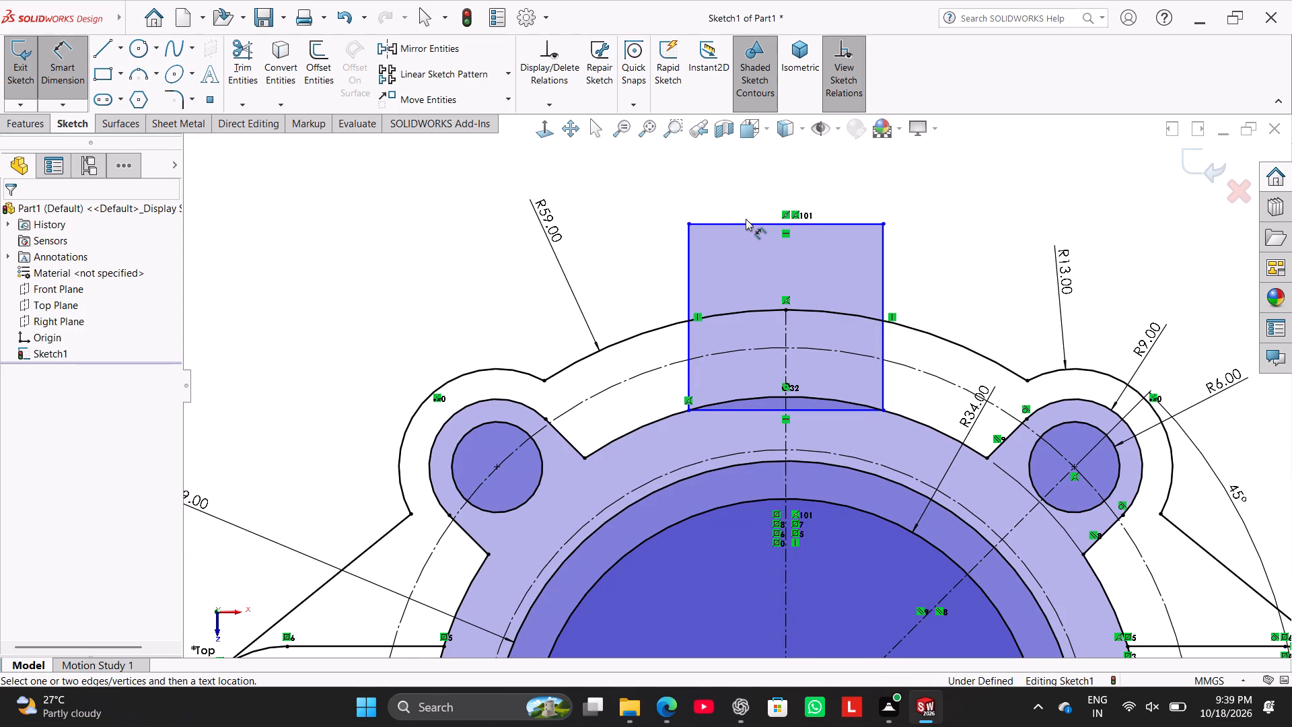
left_click(749, 221)
left_click(770, 192)
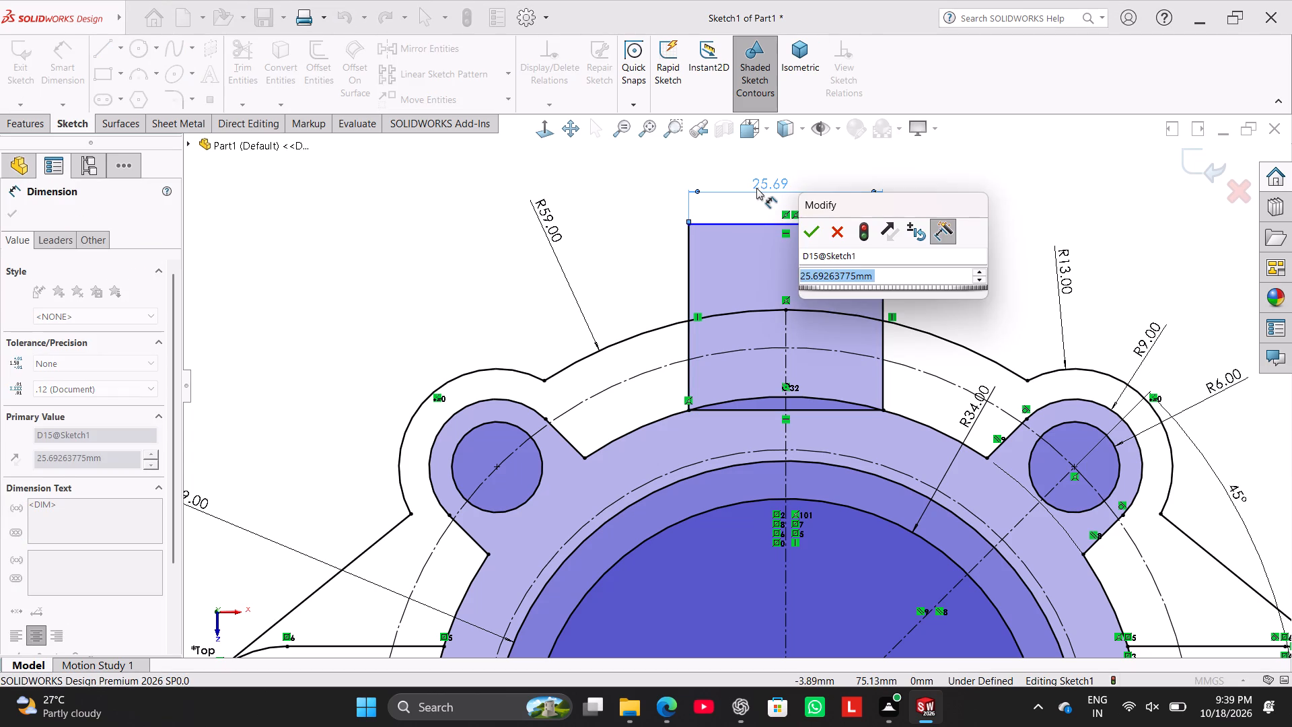
type("10")
key("Return")
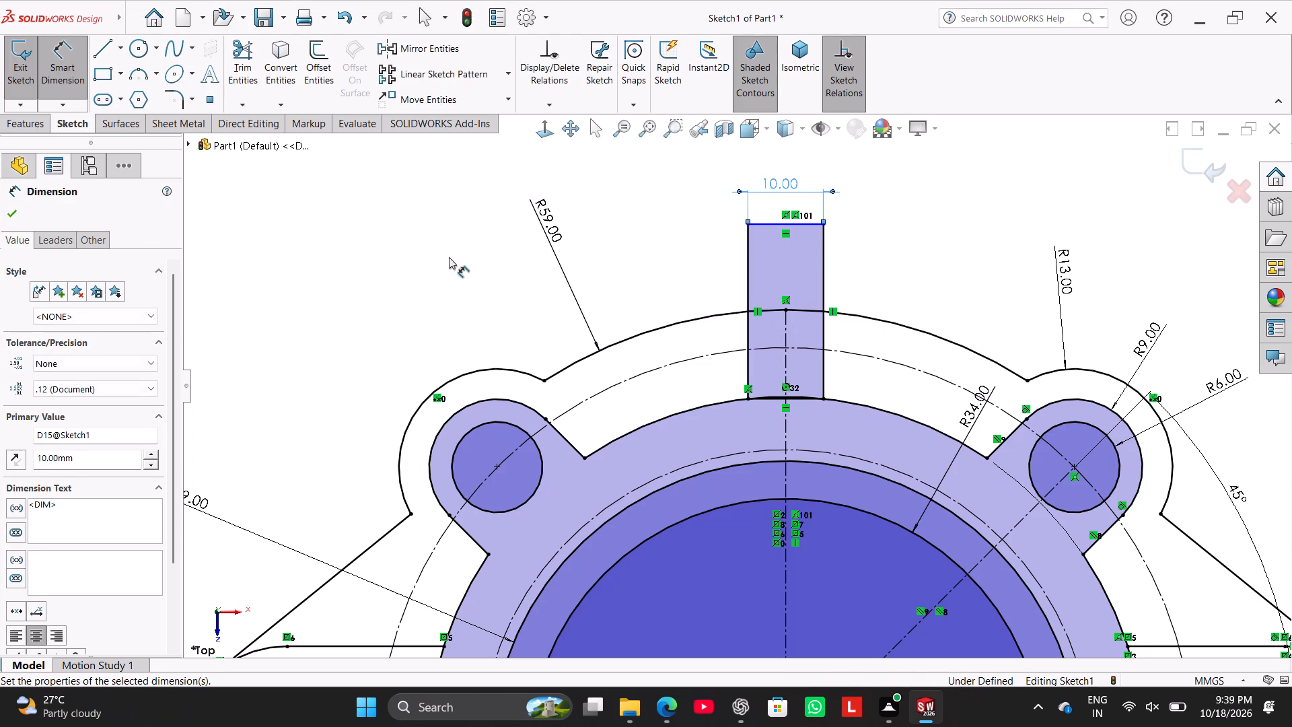
right_click(427, 256)
left_click(480, 296)
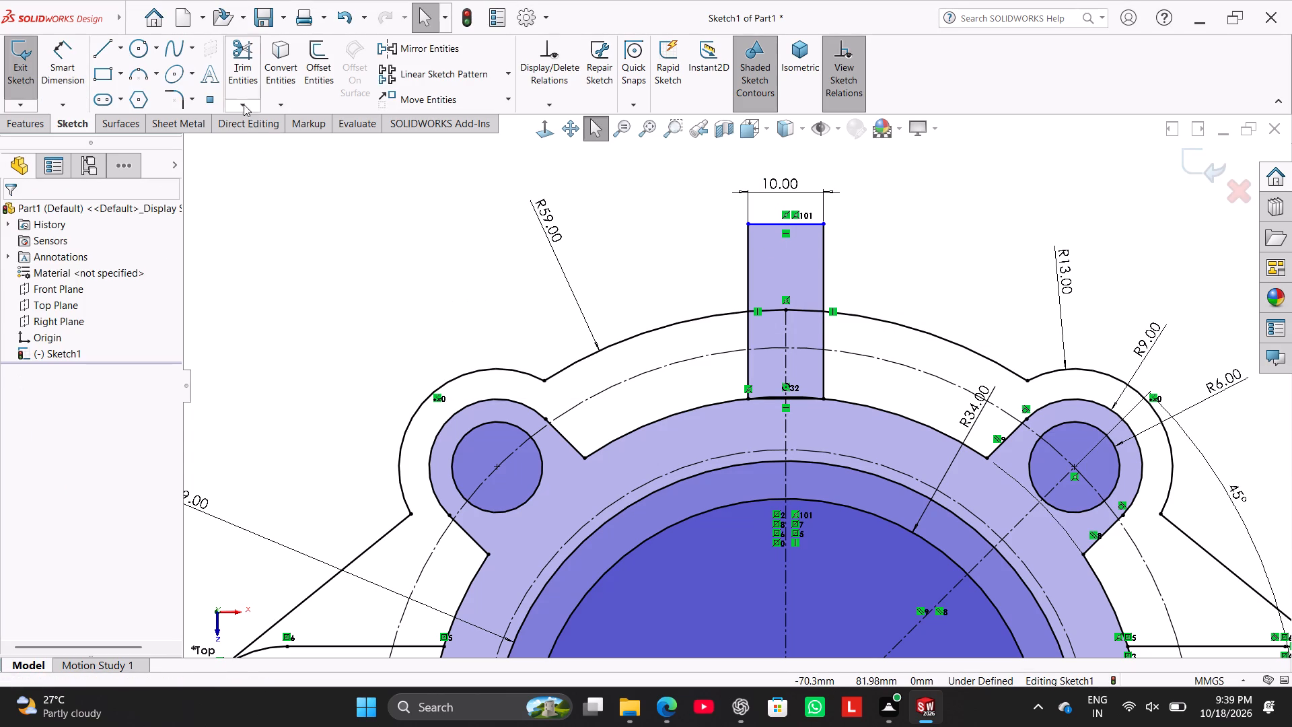
Trim the rectangle's bottom edge and the R47.5 and R59 arc segments lying between its two sides.
left_click(244, 65)
scroll(816, 402, "down", 3)
left_click_drag(805, 419, 792, 333)
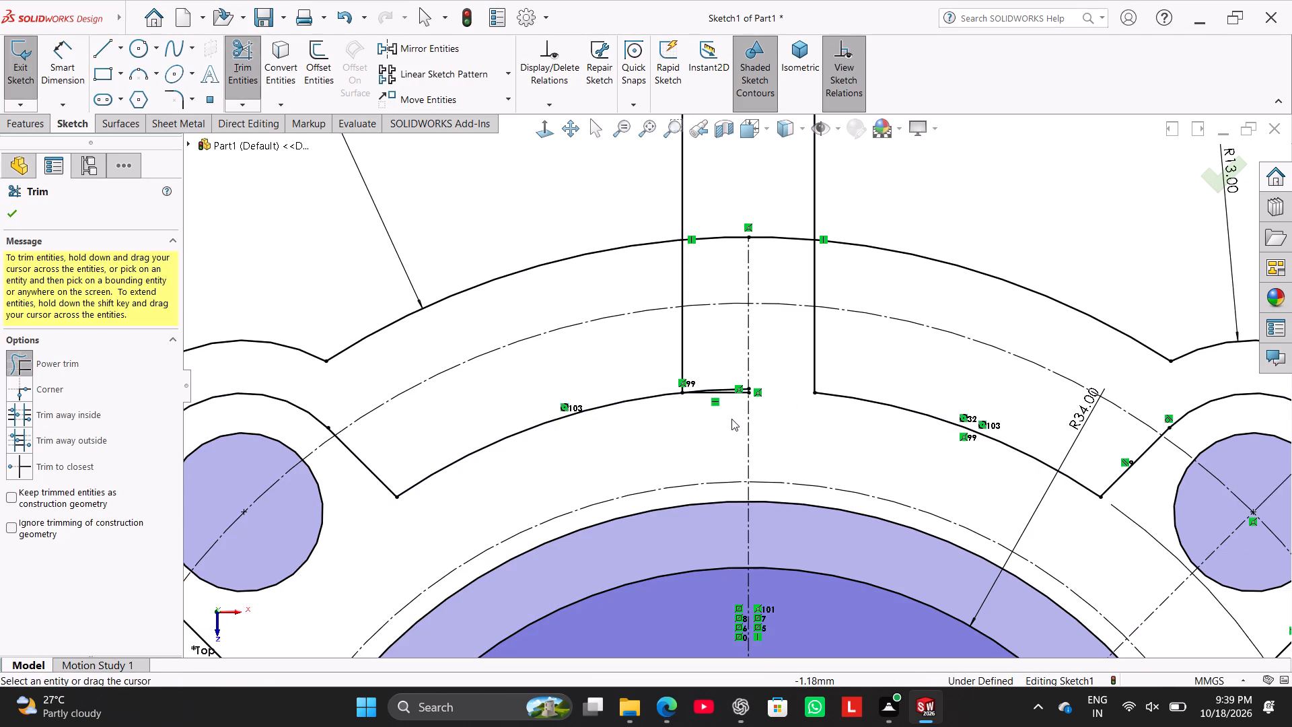
left_click_drag(729, 417, 729, 342)
scroll(754, 370, "up", 2)
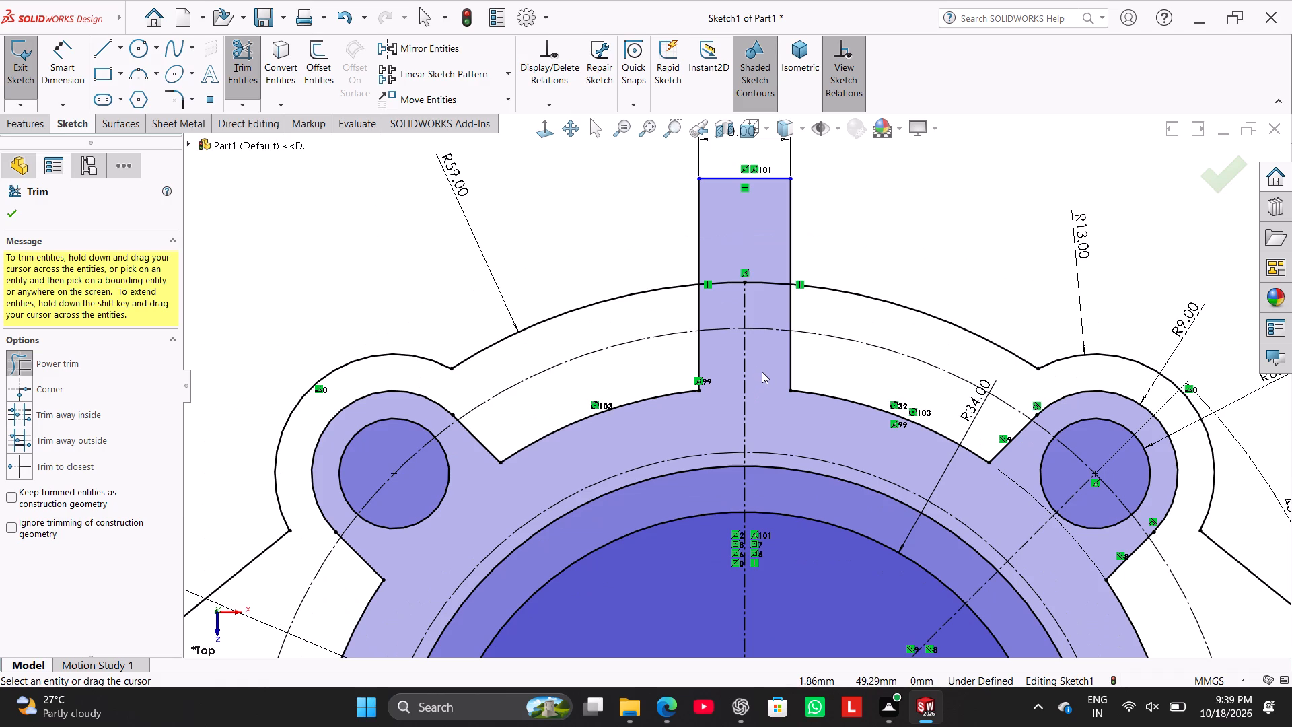
left_click_drag(764, 311, 764, 264)
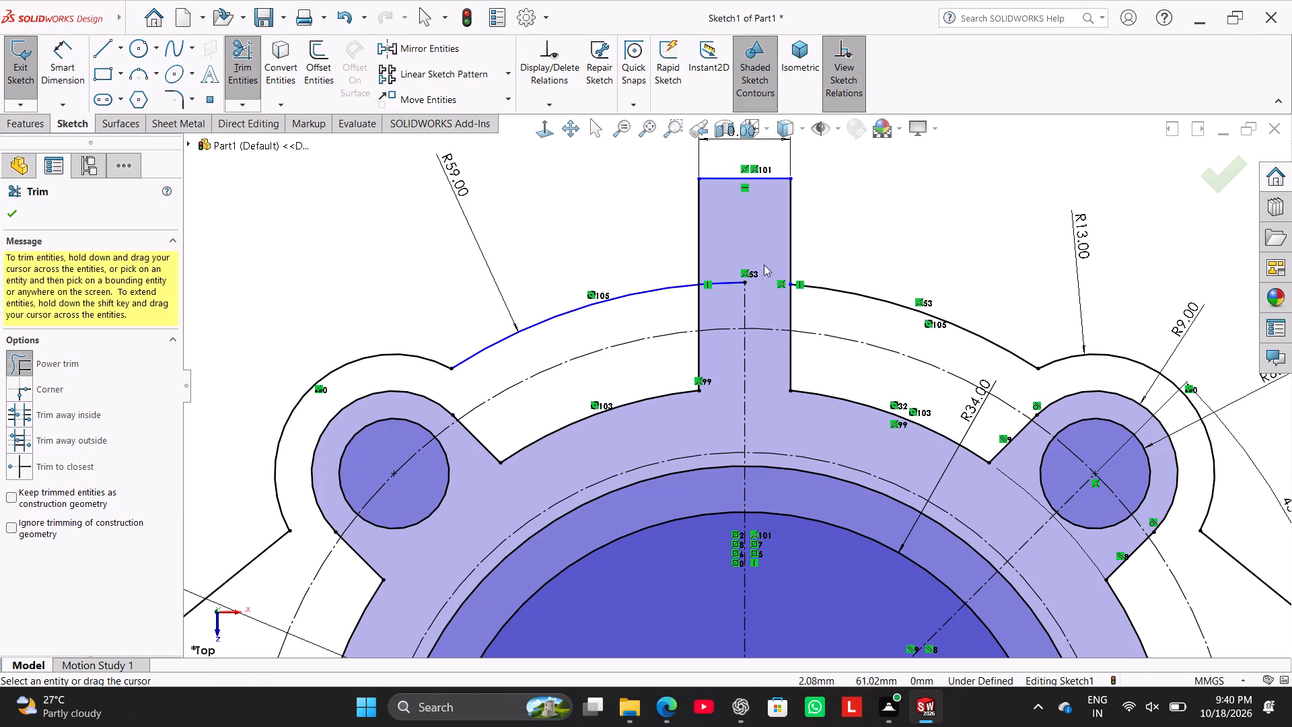
left_click_drag(731, 294, 730, 255)
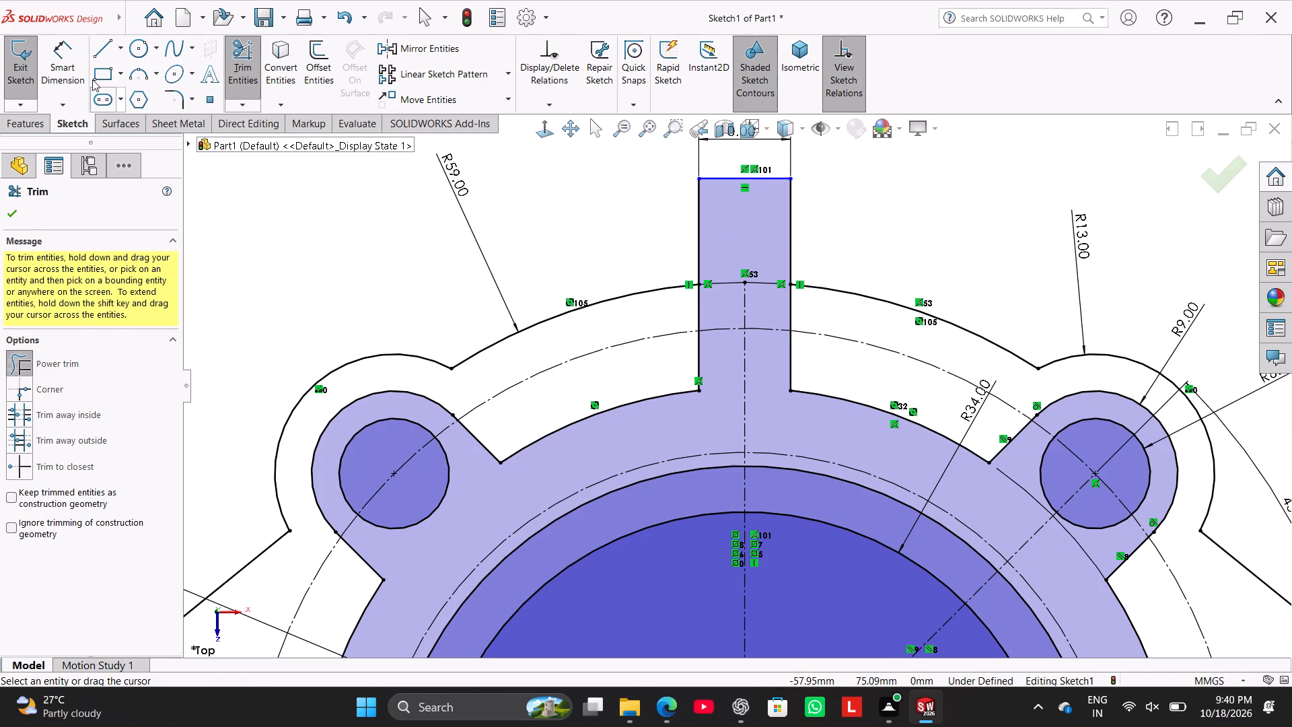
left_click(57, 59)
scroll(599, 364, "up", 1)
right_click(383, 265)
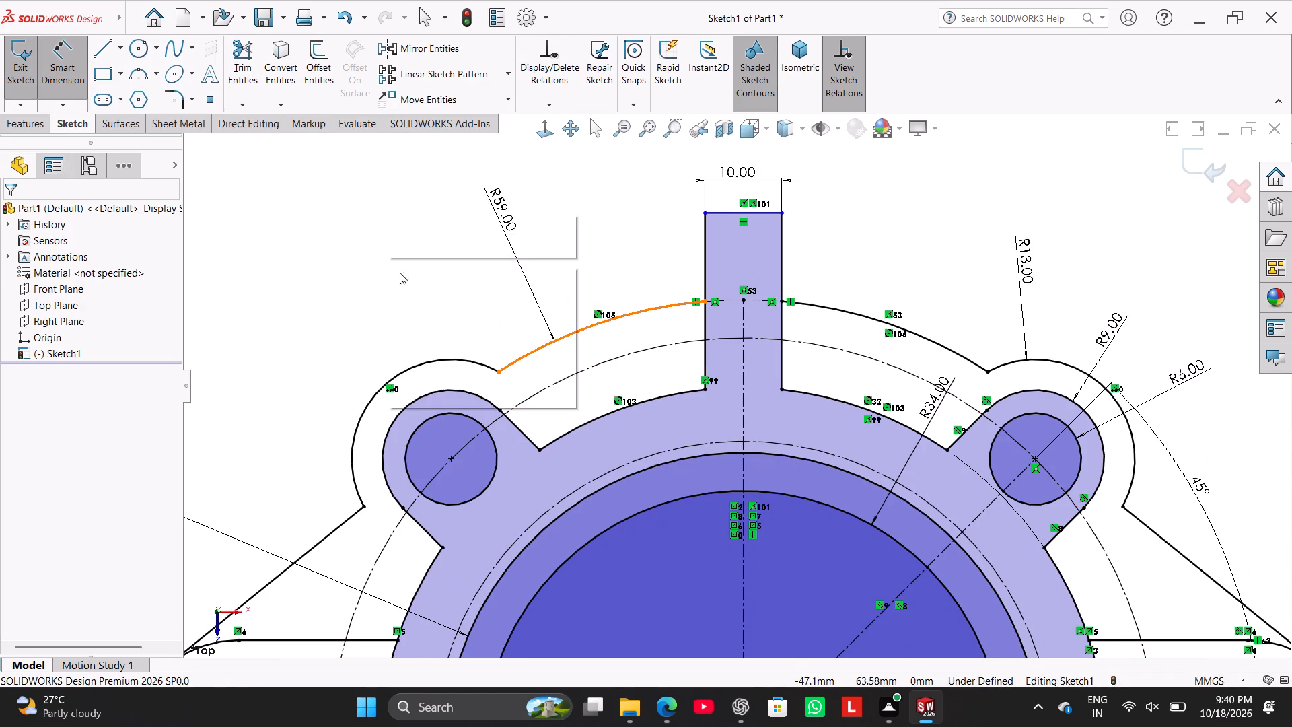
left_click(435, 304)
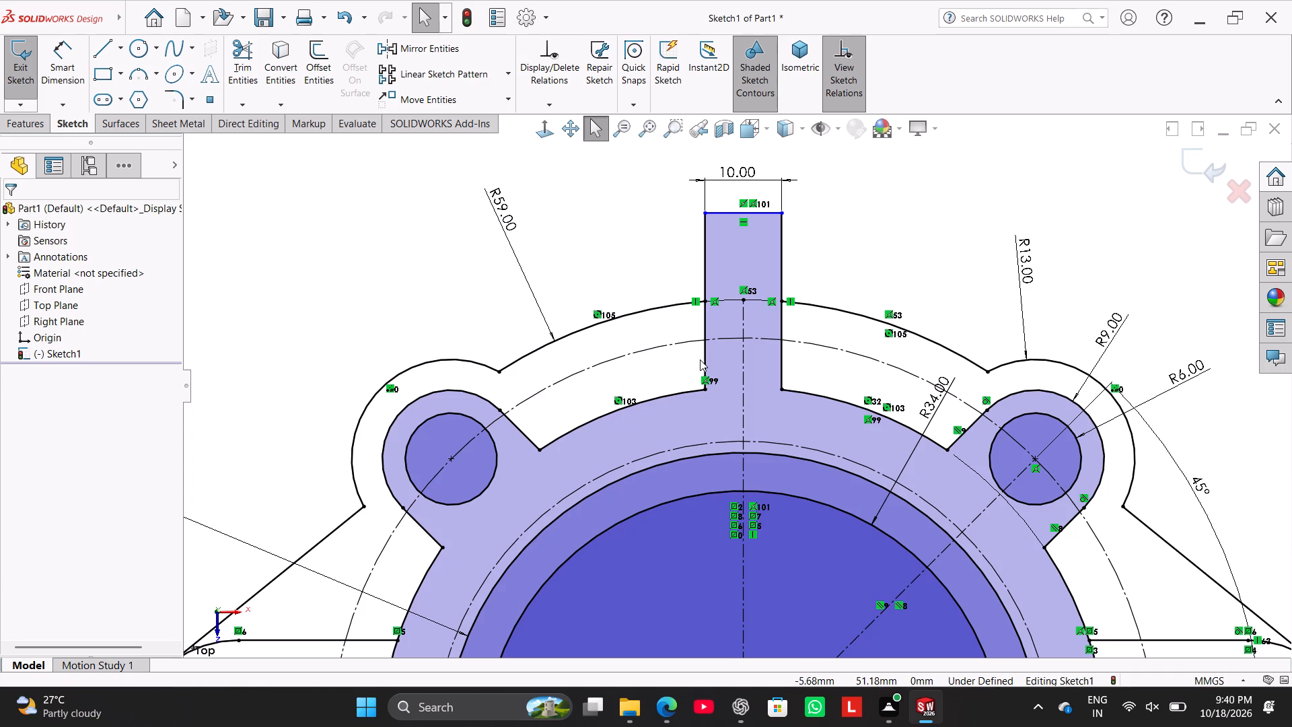
Mirror the upper tab's two side lines and top edge about the horizontal centerline.
left_click(706, 361, "ctrl")
left_click(780, 370, "ctrl")
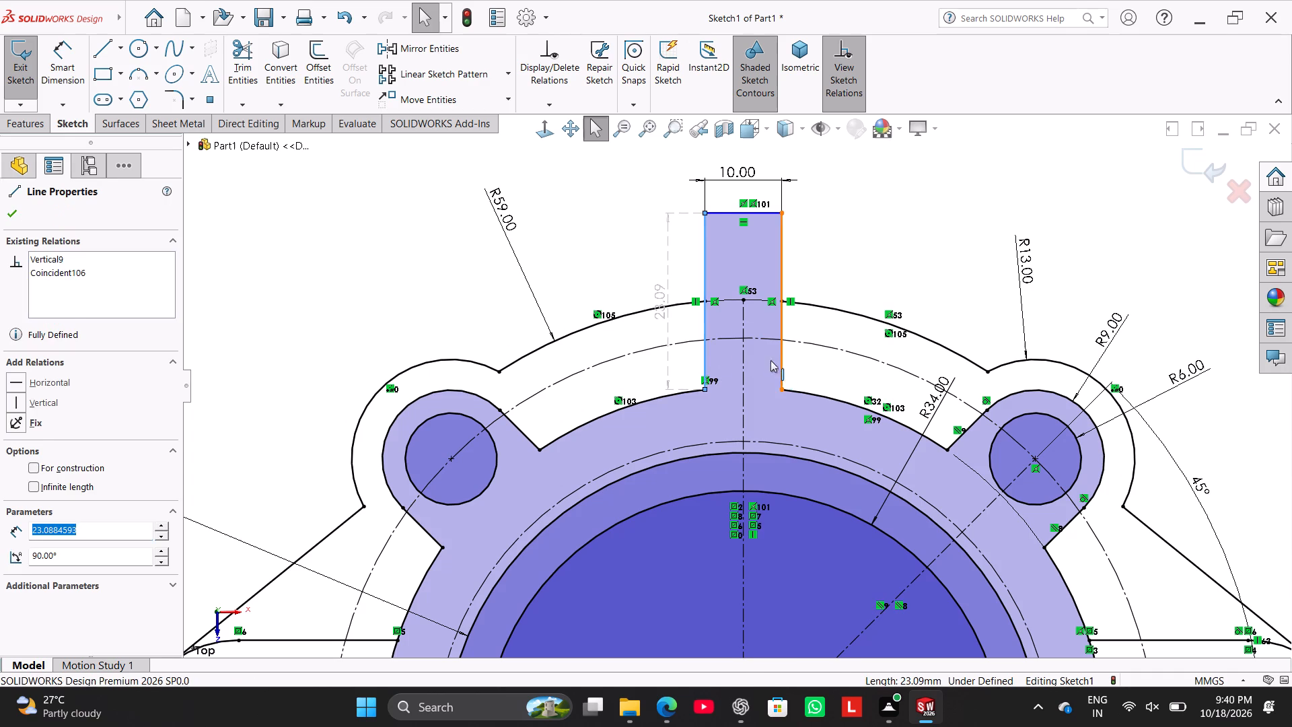
left_click(725, 213, "ctrl")
scroll(800, 407, "up", 4, "ctrl")
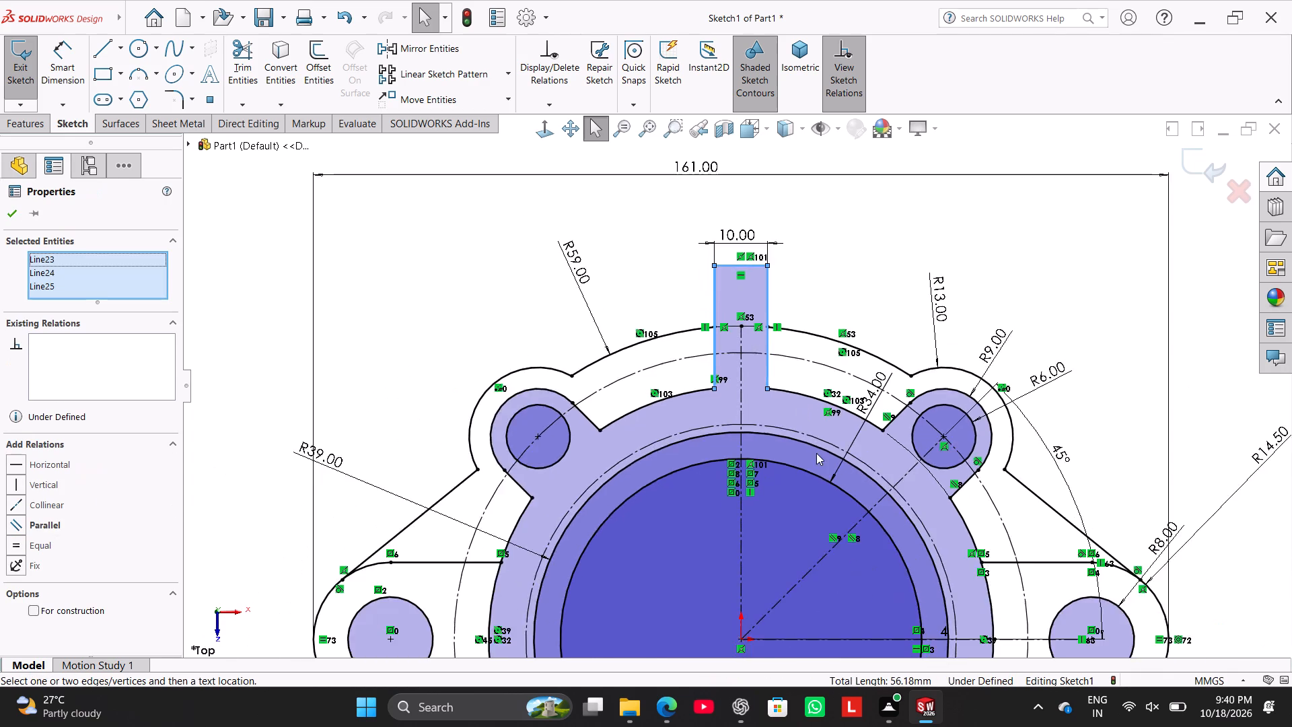
scroll(816, 453, "up", 1, "ctrl")
scroll(823, 530, "up", 1, "ctrl")
left_click(796, 507, "ctrl")
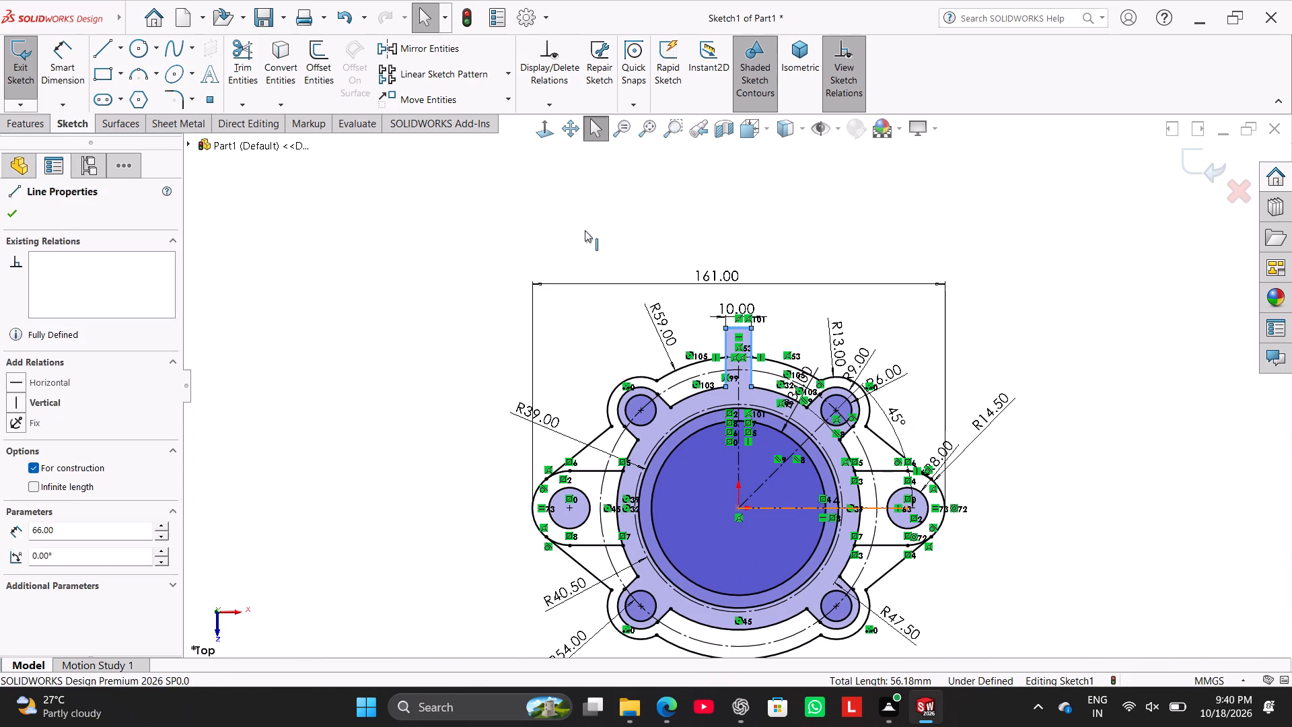
left_click(418, 45, "ctrl")
scroll(794, 543, "up", 2, "ctrl")
scroll(782, 532, "down", 2, "ctrl")
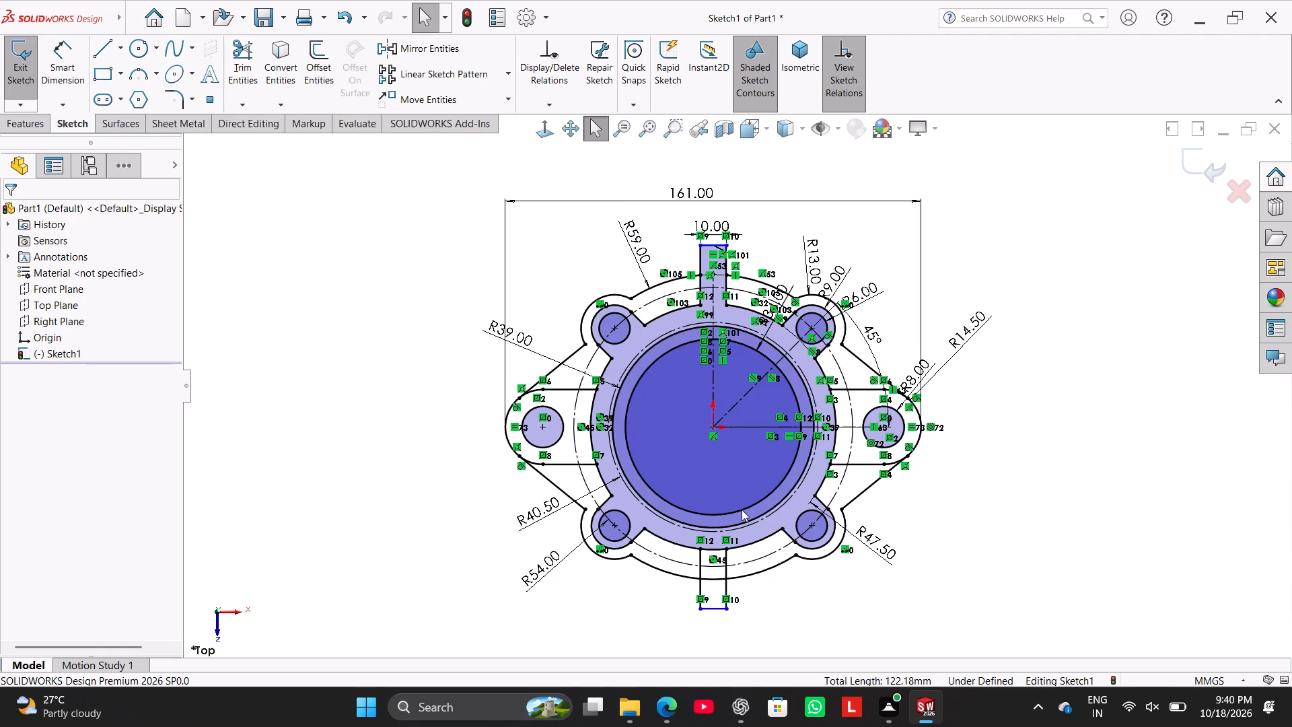
Trim the R59 and R47.5 arc segments lying between the sides of the mirrored lower tab.
scroll(713, 489, "down", 1, "ctrl")
left_click(252, 62)
scroll(608, 415, "down", 3)
scroll(775, 584, "up", 3)
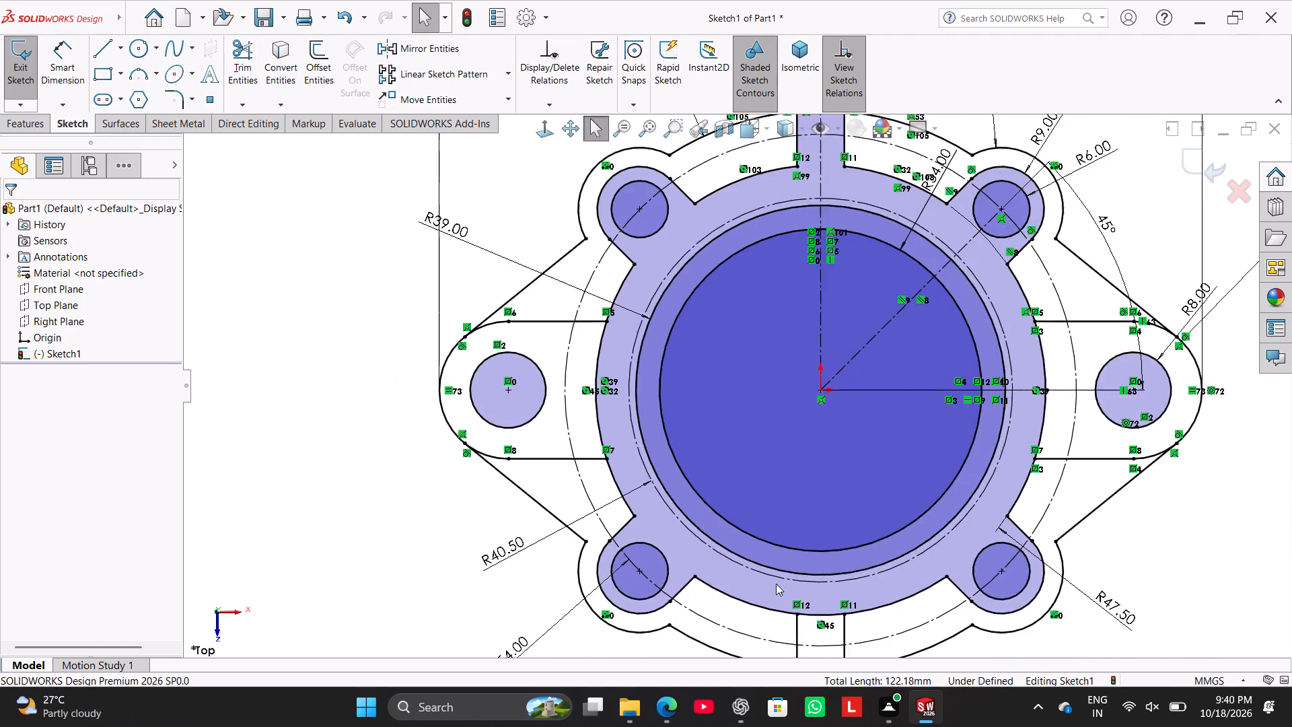
scroll(785, 585, "down", 3)
left_click_drag(791, 571, 806, 516, "ctrl")
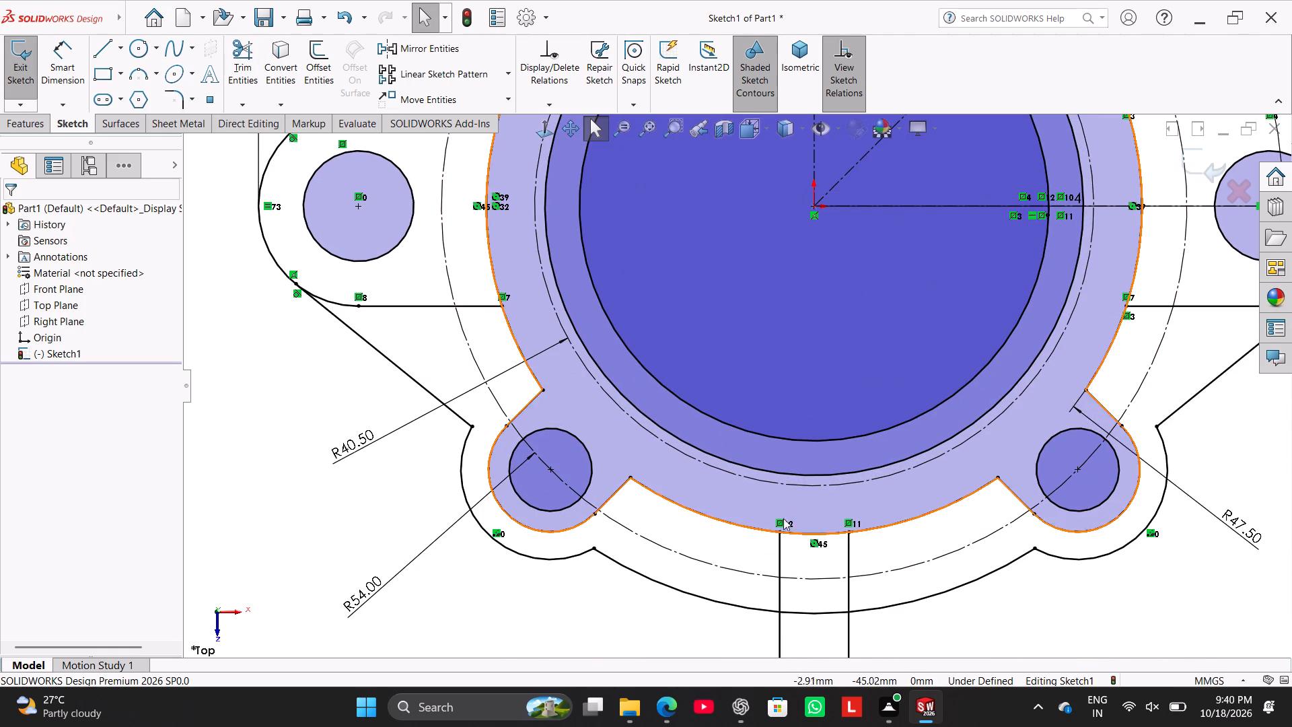
left_click(240, 71)
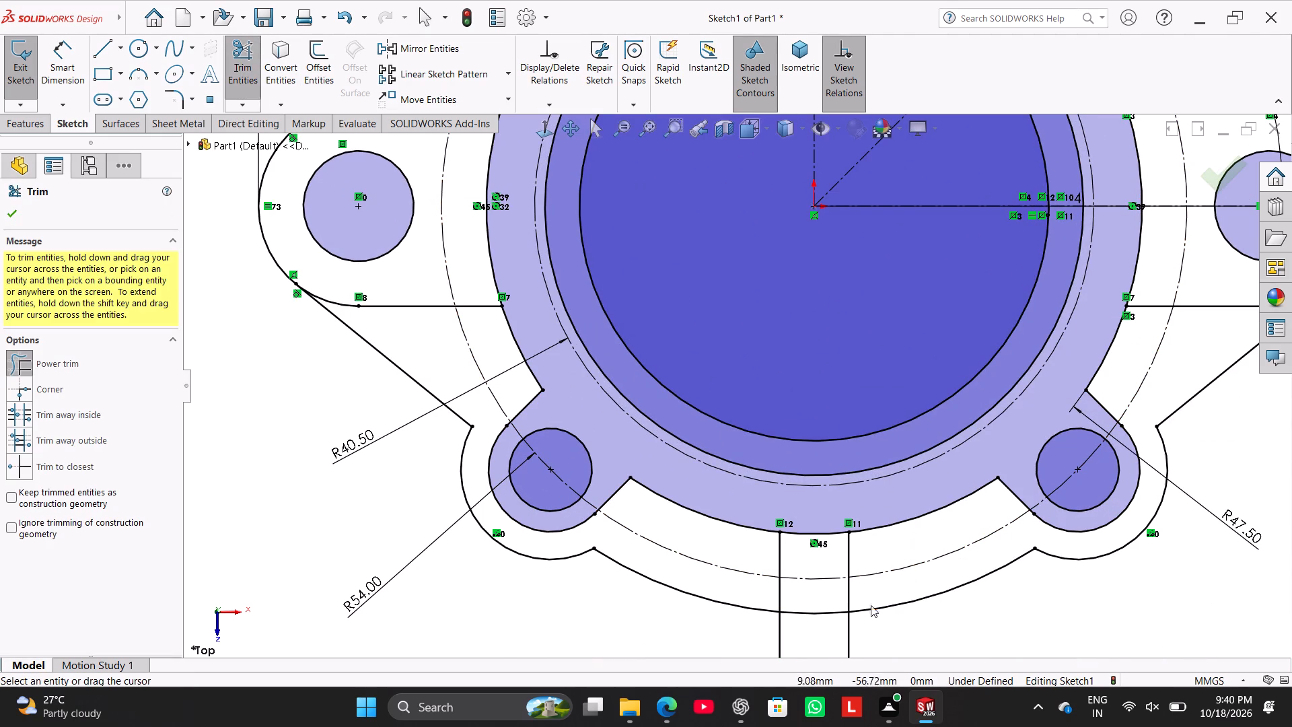
left_click_drag(831, 618, 829, 608, "ctrl")
left_click_drag(810, 637, 812, 588, "ctrl")
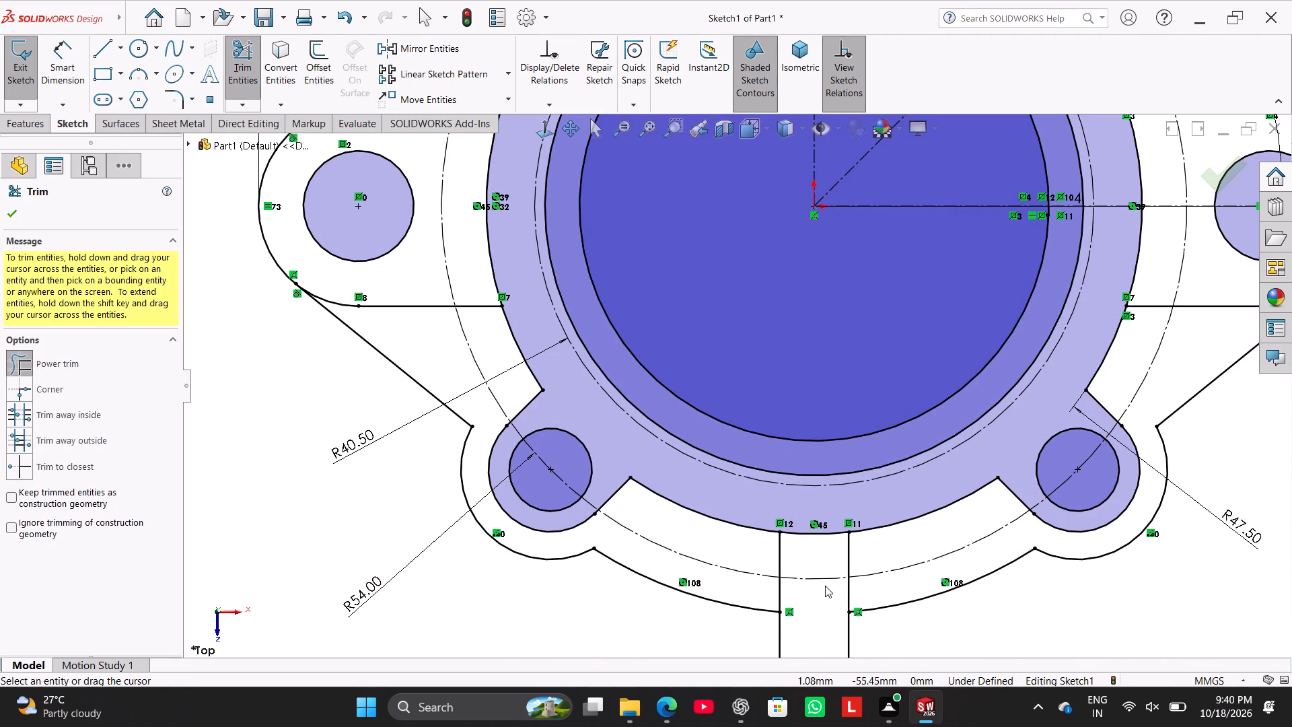
left_click_drag(830, 539, 838, 508, "ctrl")
Dimension the overall distance between the upper tab's top edge and the lower tab's bottom edge as 139 mm.
scroll(851, 565, "up", 3, "ctrl")
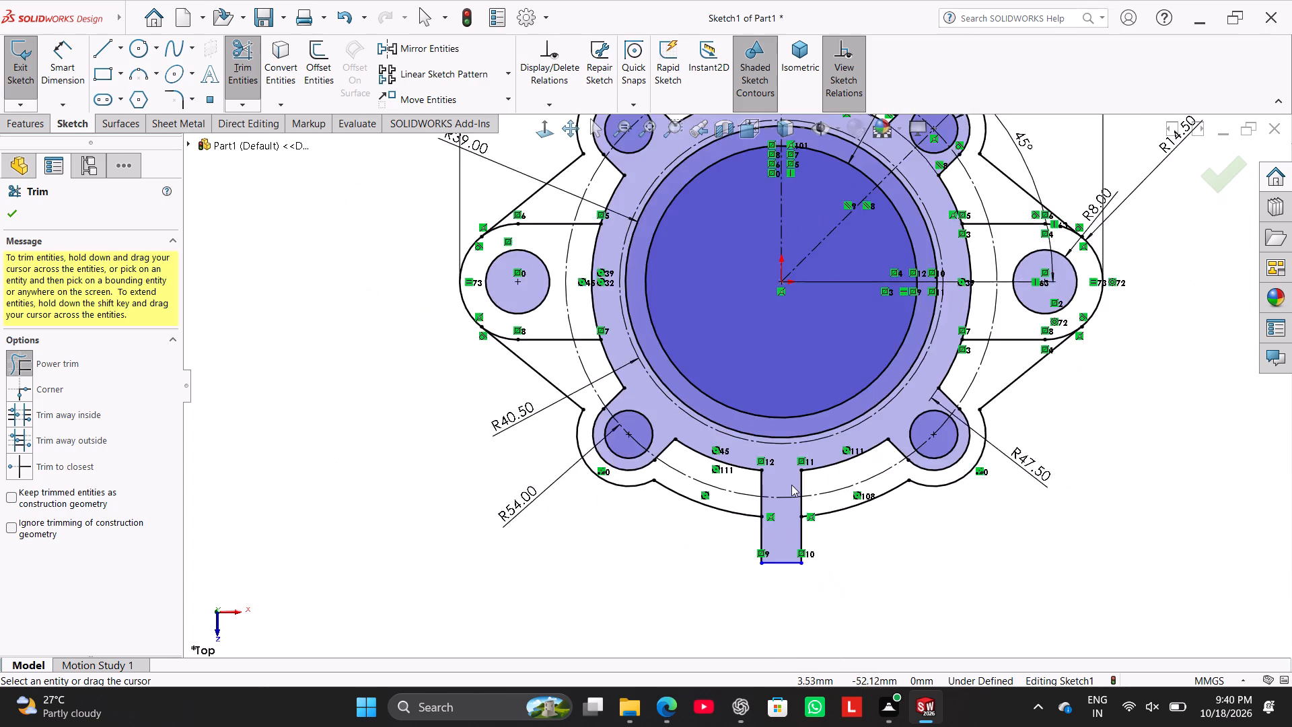
scroll(791, 485, "up", 2, "ctrl")
left_click(61, 62)
scroll(803, 143, "down", 1)
scroll(816, 162, "up", 1)
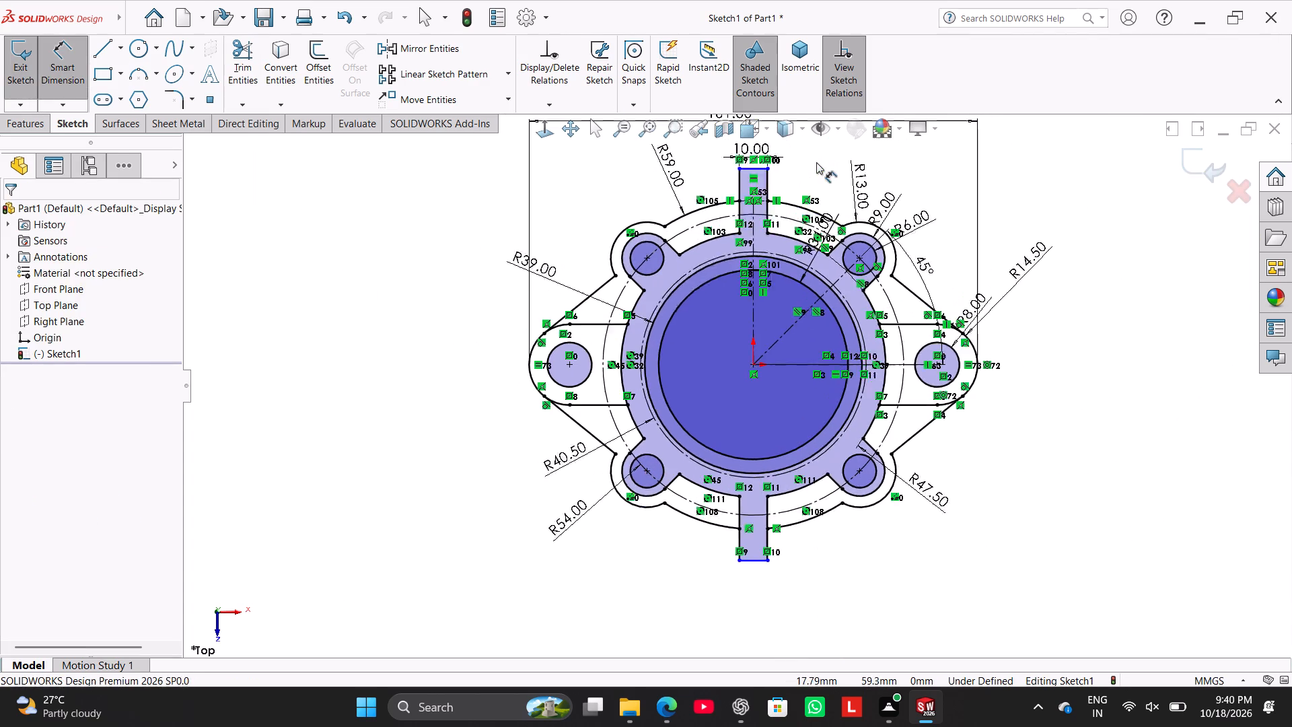
scroll(816, 162, "up", 2)
scroll(751, 240, "down", 3, "shift")
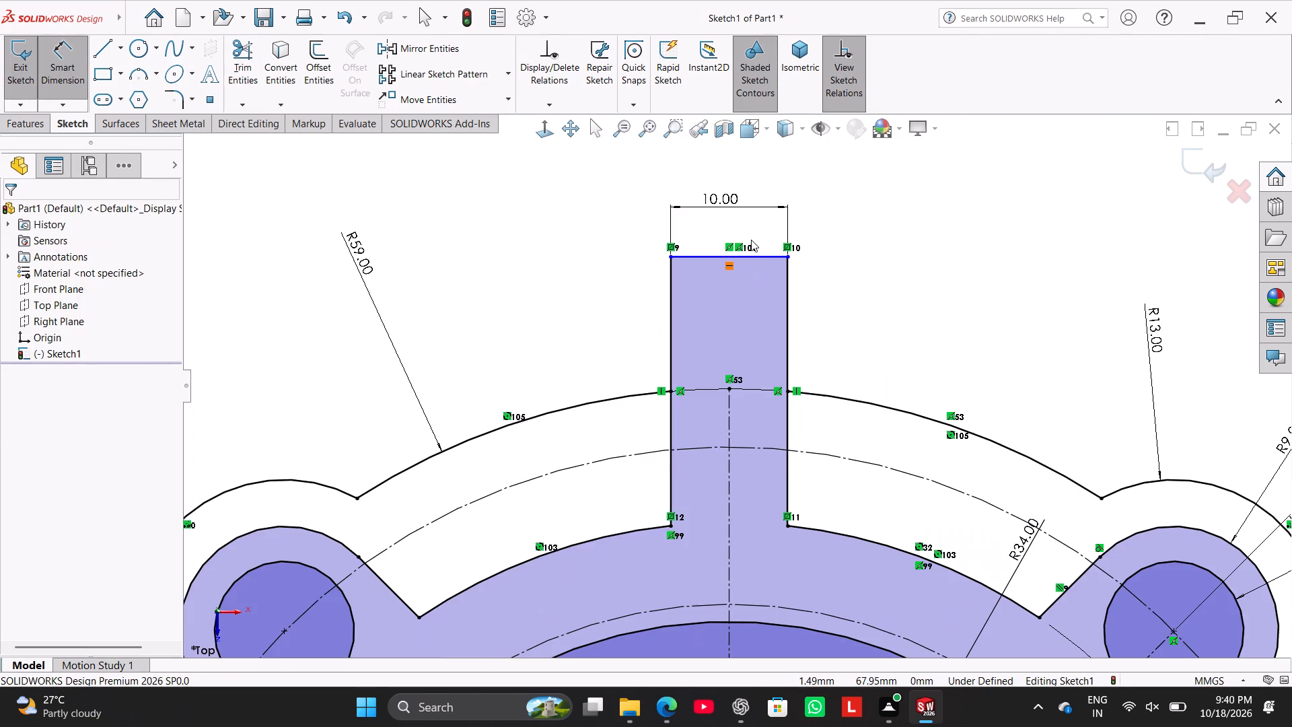
left_click(762, 258, "shift")
scroll(793, 365, "up", 7, "shift")
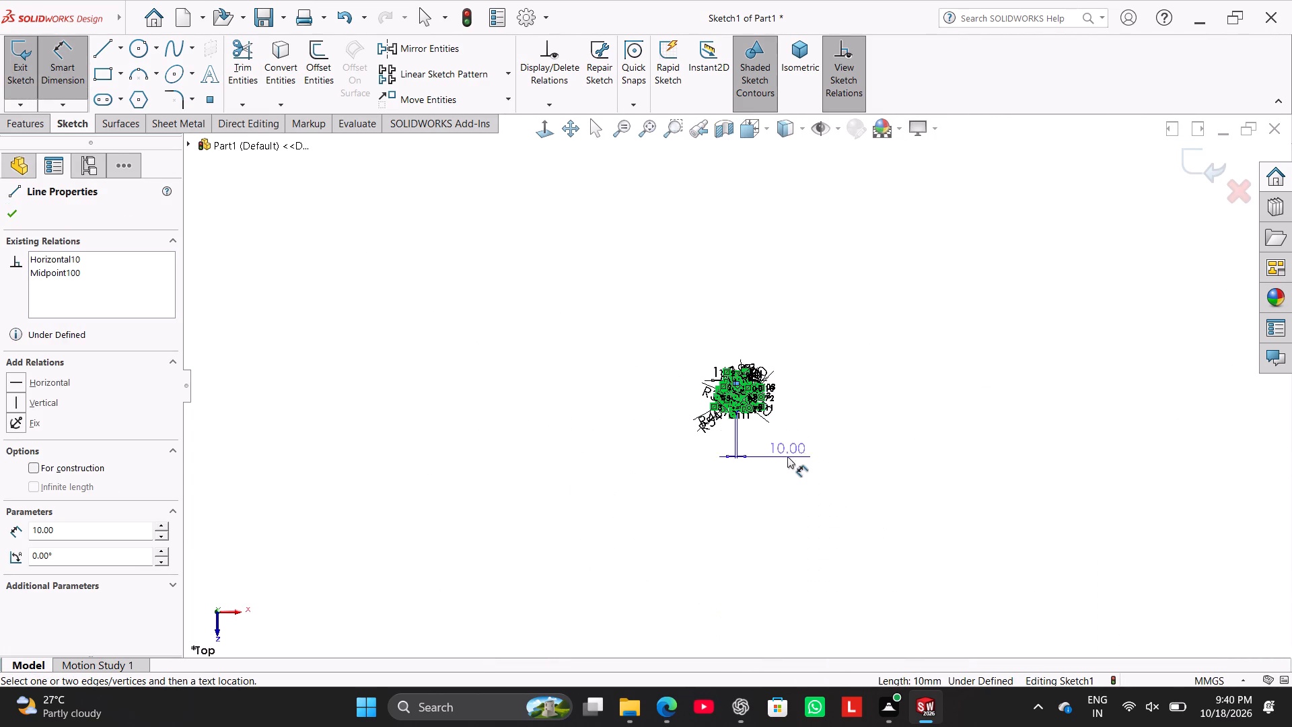
scroll(775, 458, "down", 3, "shift")
scroll(620, 245, "up", 3, "shift")
scroll(626, 249, "down", 3, "shift")
scroll(866, 495, "up", 3, "shift")
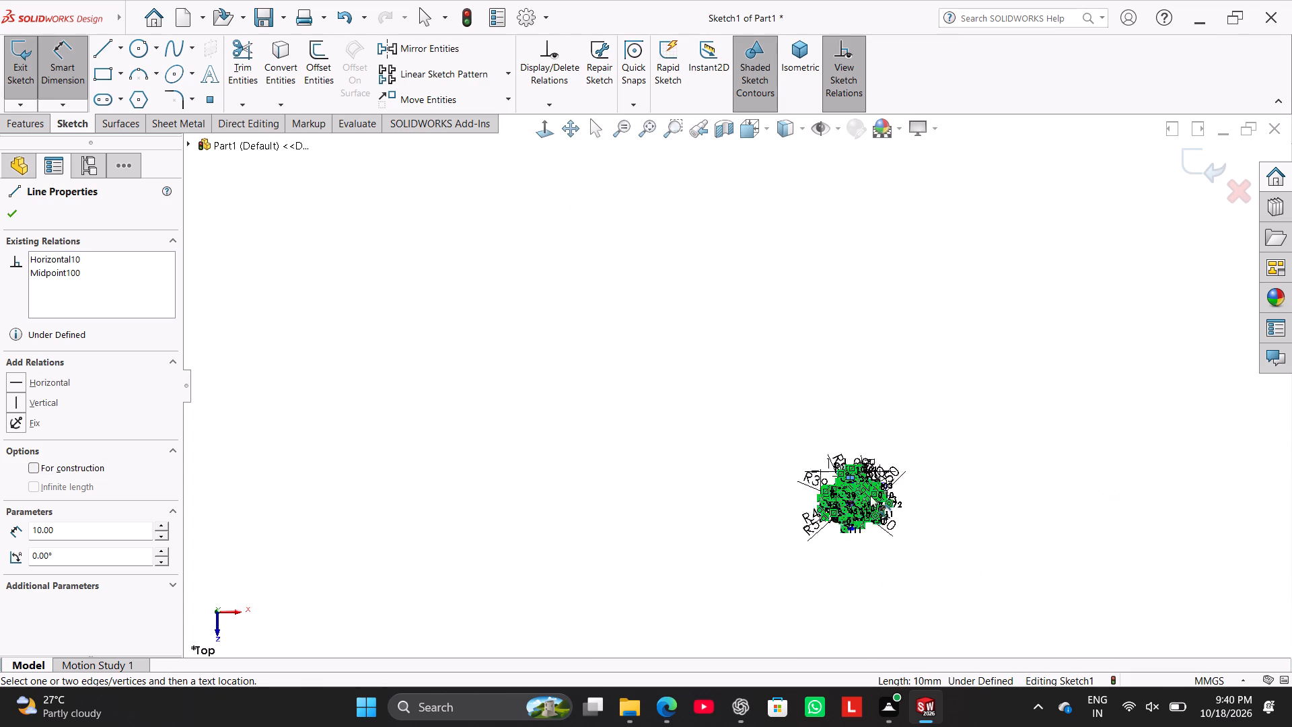
scroll(847, 456, "down", 3, "shift")
scroll(716, 440, "down", 1, "shift")
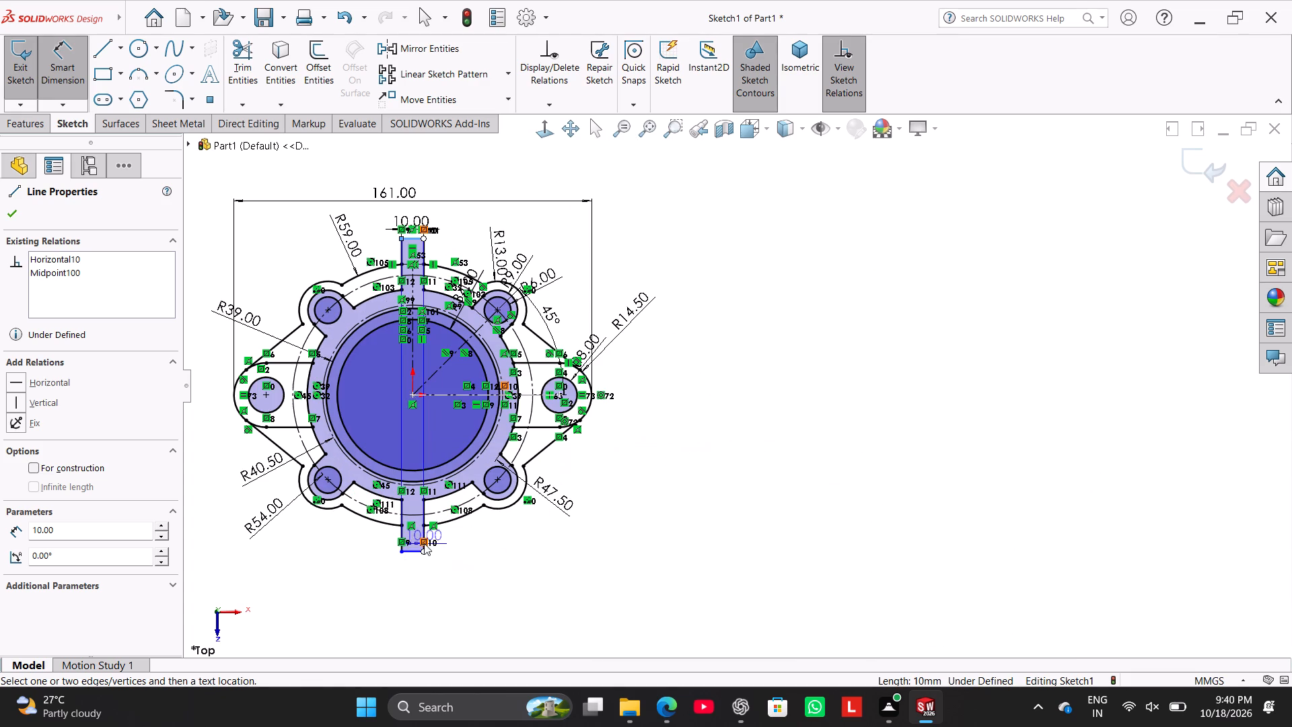
left_click(417, 552, "shift")
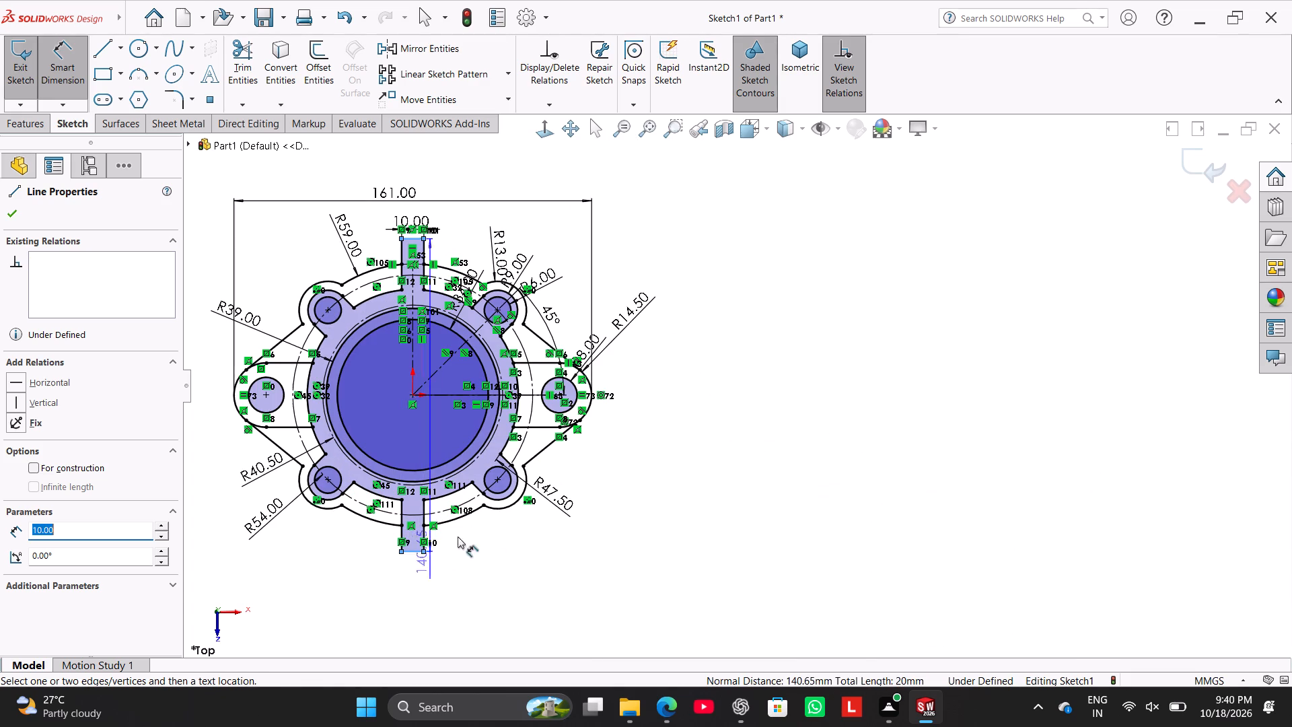
left_click(703, 372)
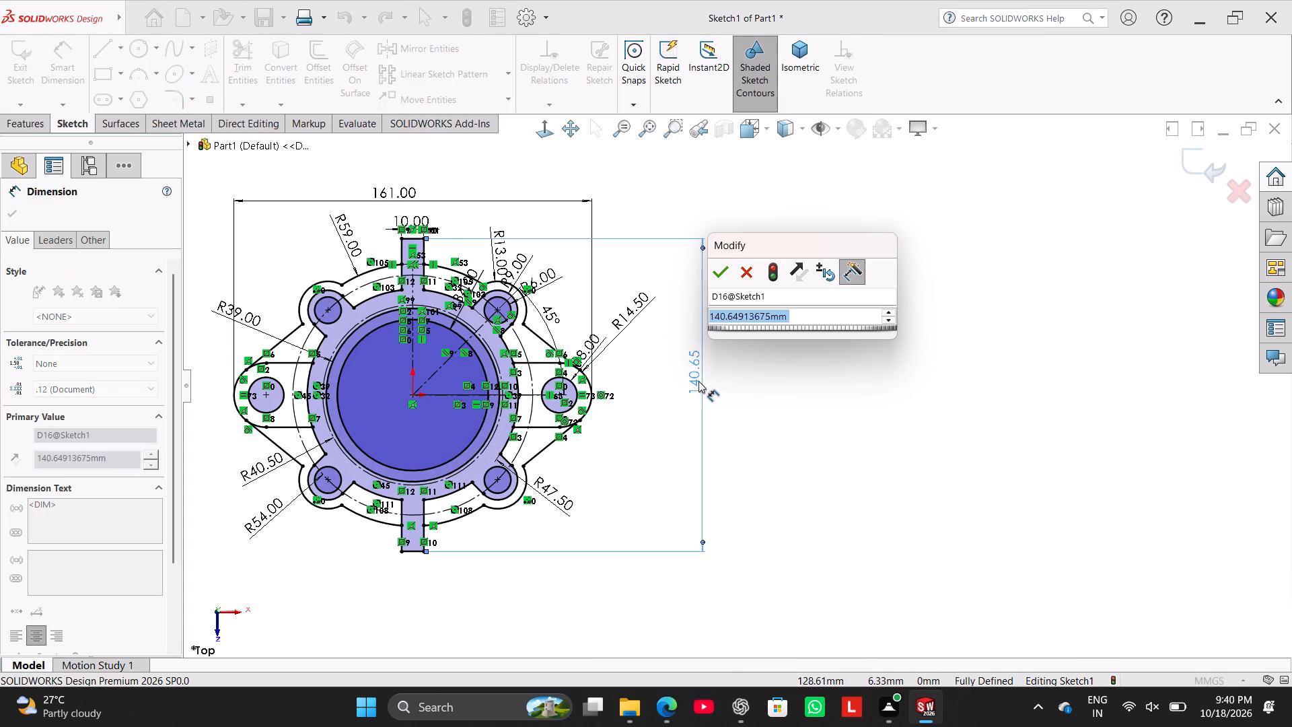
type("139")
key("Return")
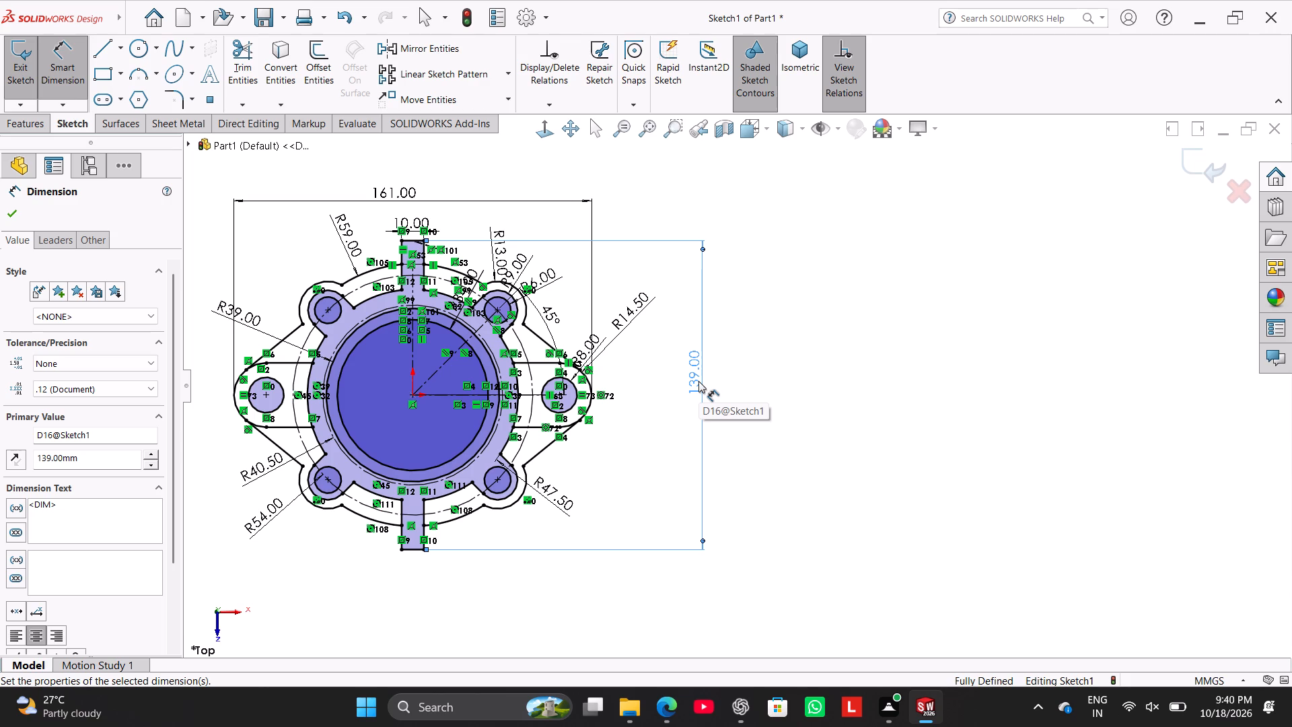
Hide the sketch relation symbols.
left_click(860, 59)
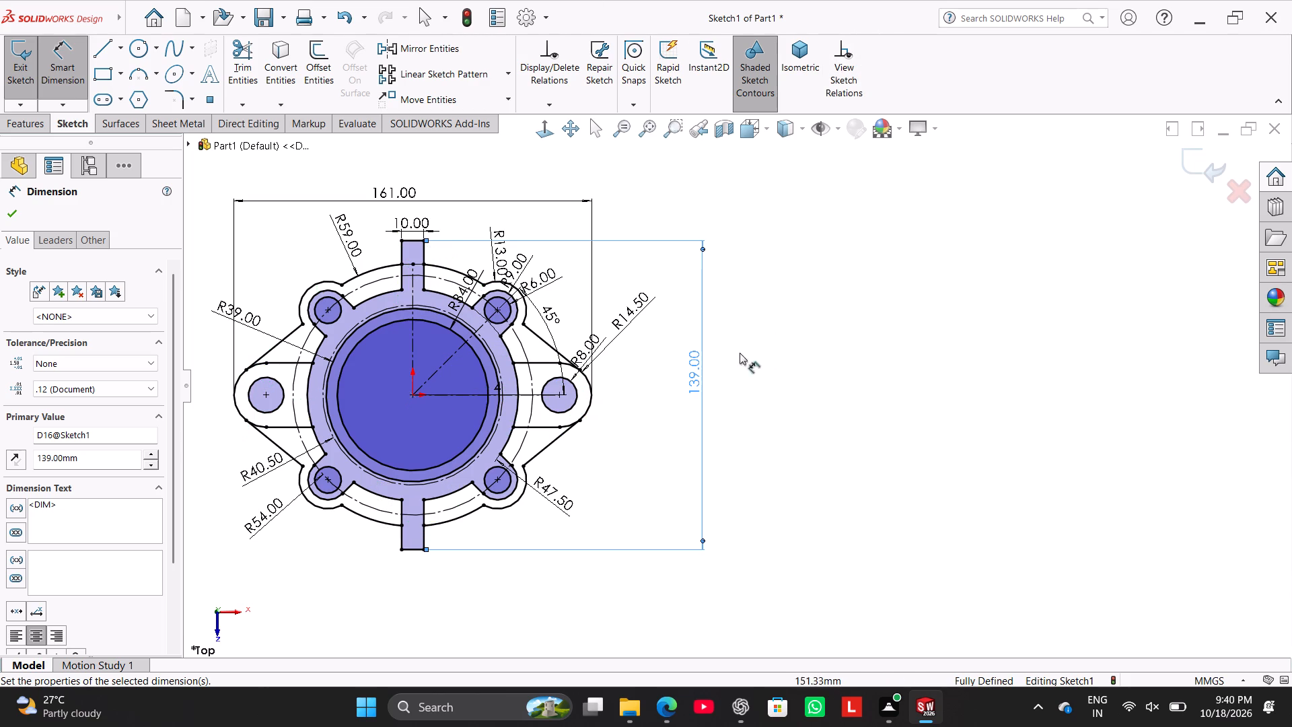
Move the 139 mm overall height dimension closer to the flange outline.
left_click_drag(703, 374, 657, 380)
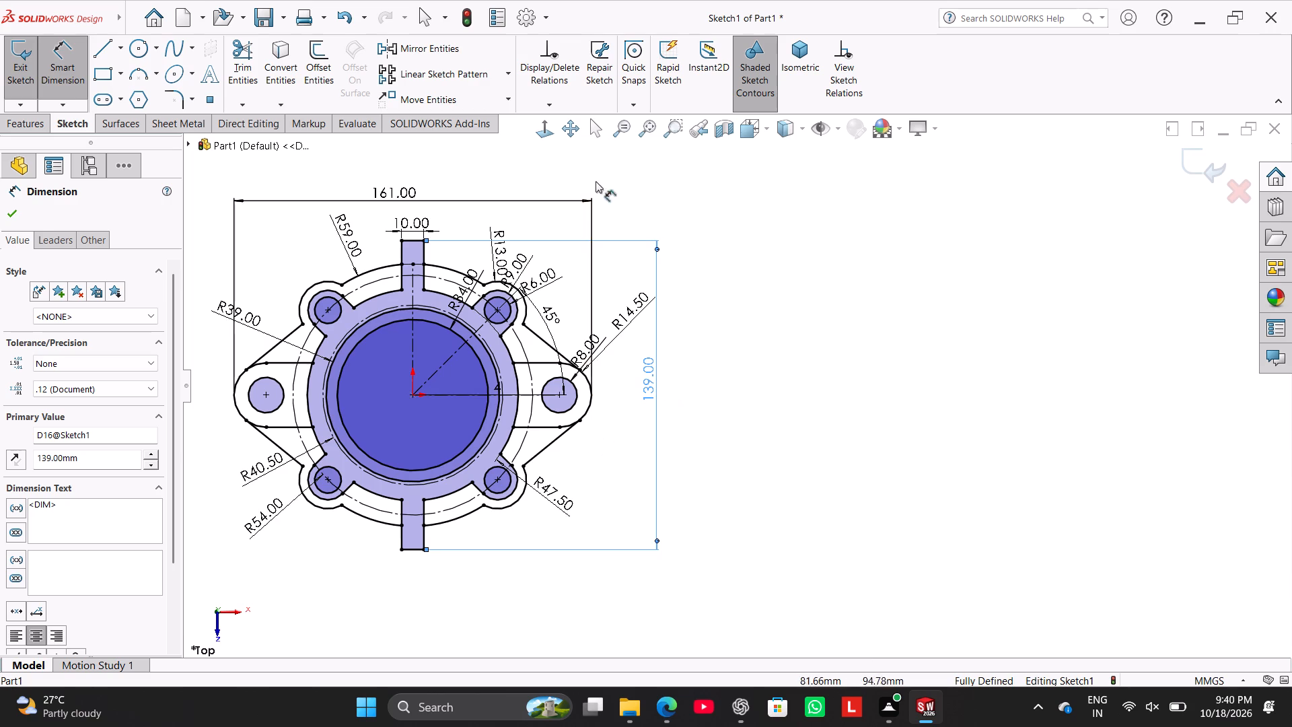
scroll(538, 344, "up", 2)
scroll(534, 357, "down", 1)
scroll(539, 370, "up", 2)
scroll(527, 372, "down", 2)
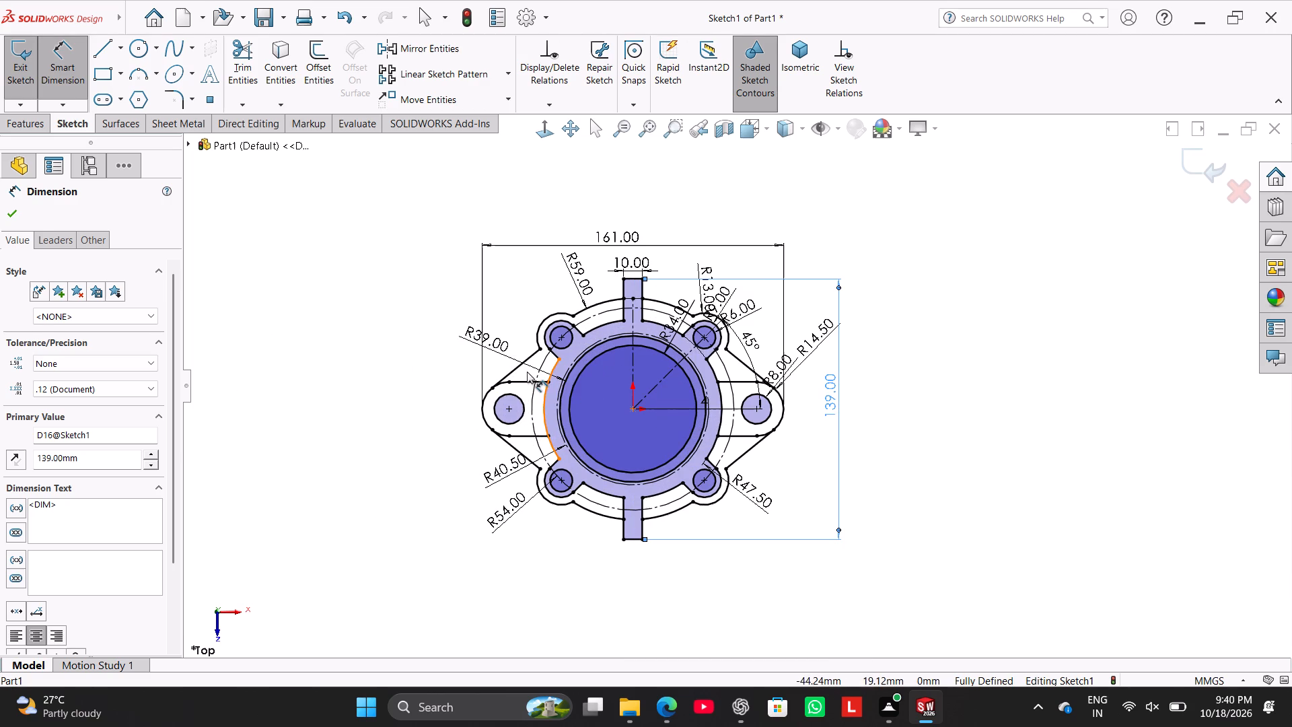
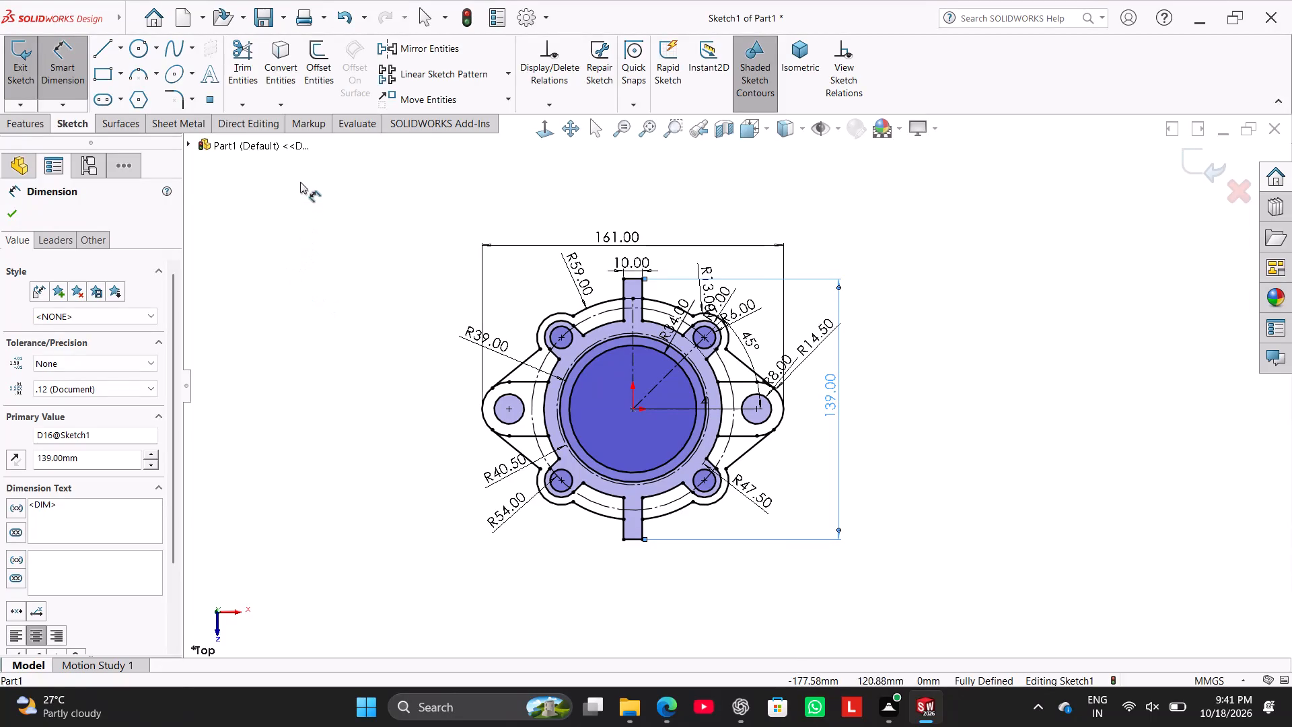
Extrude the four outer ring regions between the tabs and both side lug regions, excluding the lug holes, 10 mm from the sketch plane.
left_click(26, 124)
left_click(20, 83)
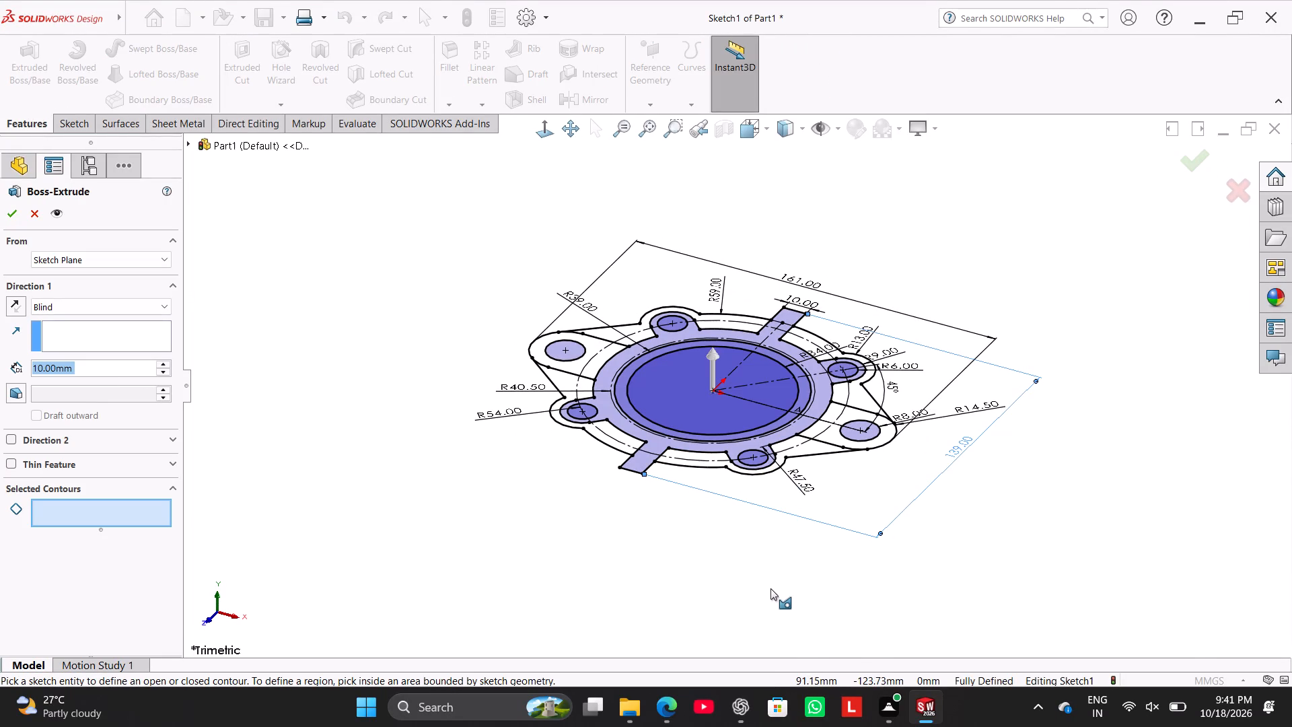
left_click(701, 458)
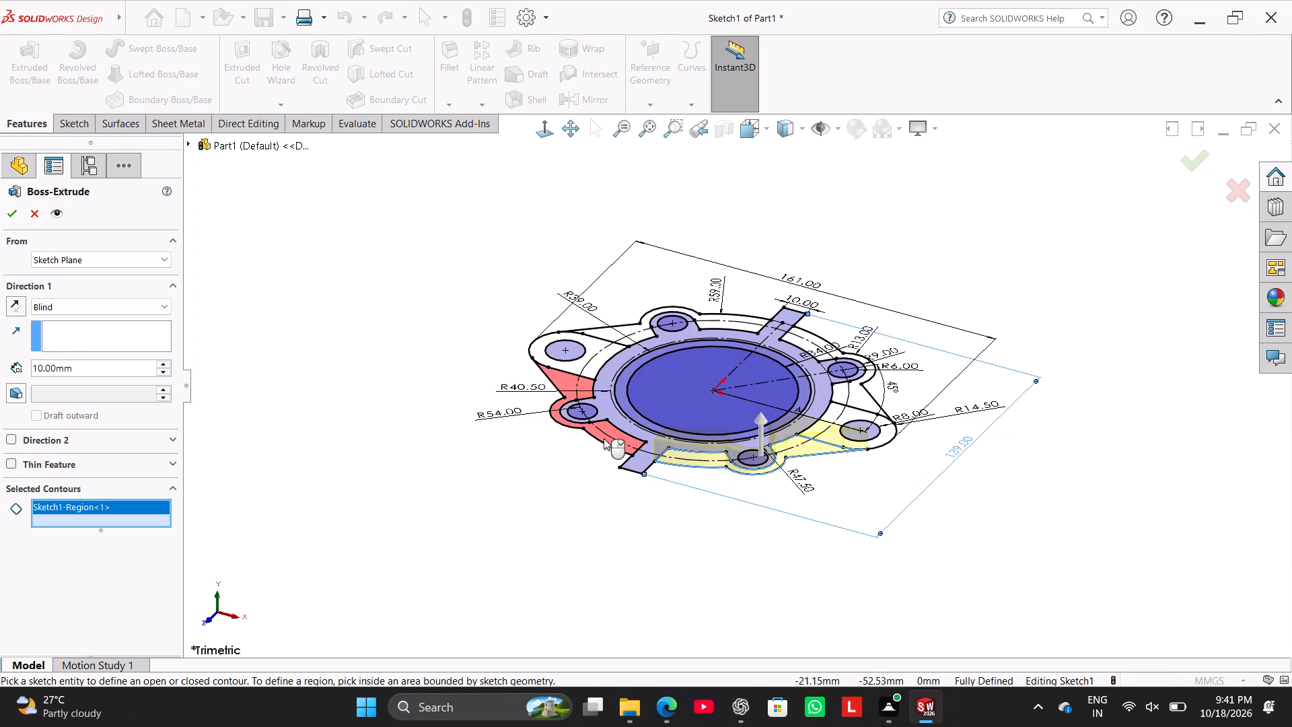
left_click(604, 438)
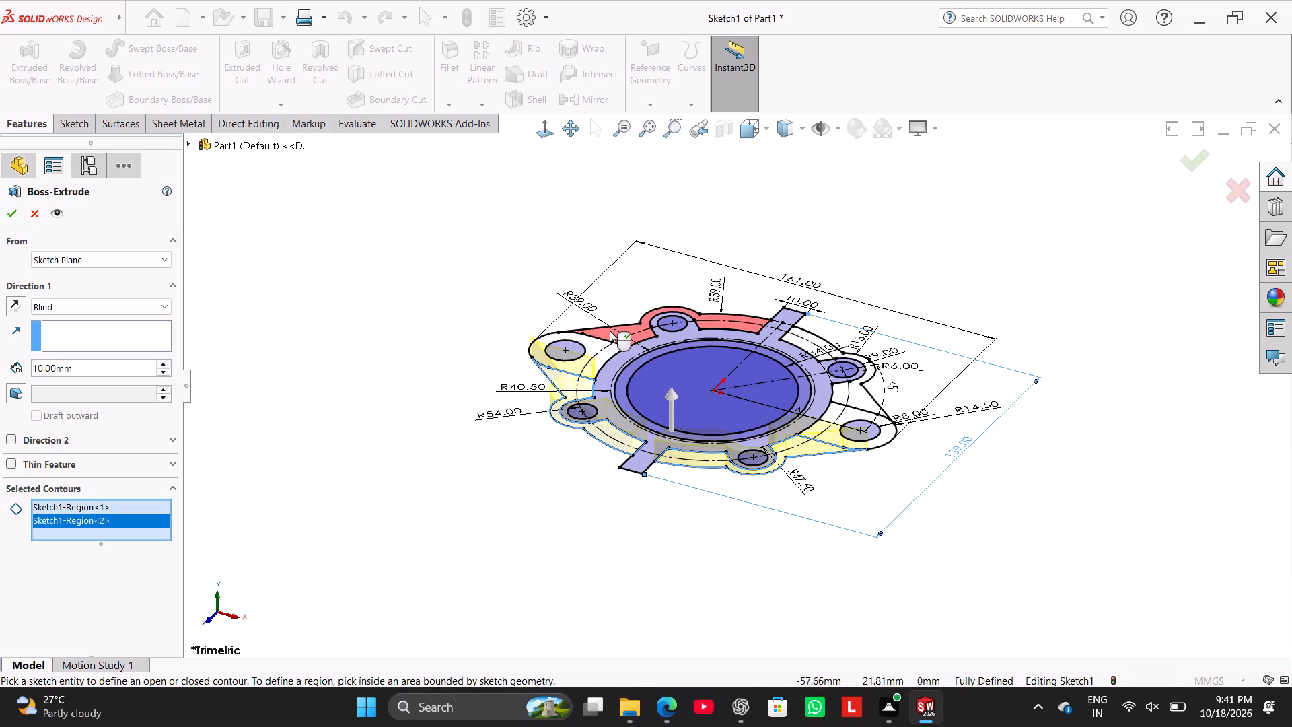
left_click(610, 331)
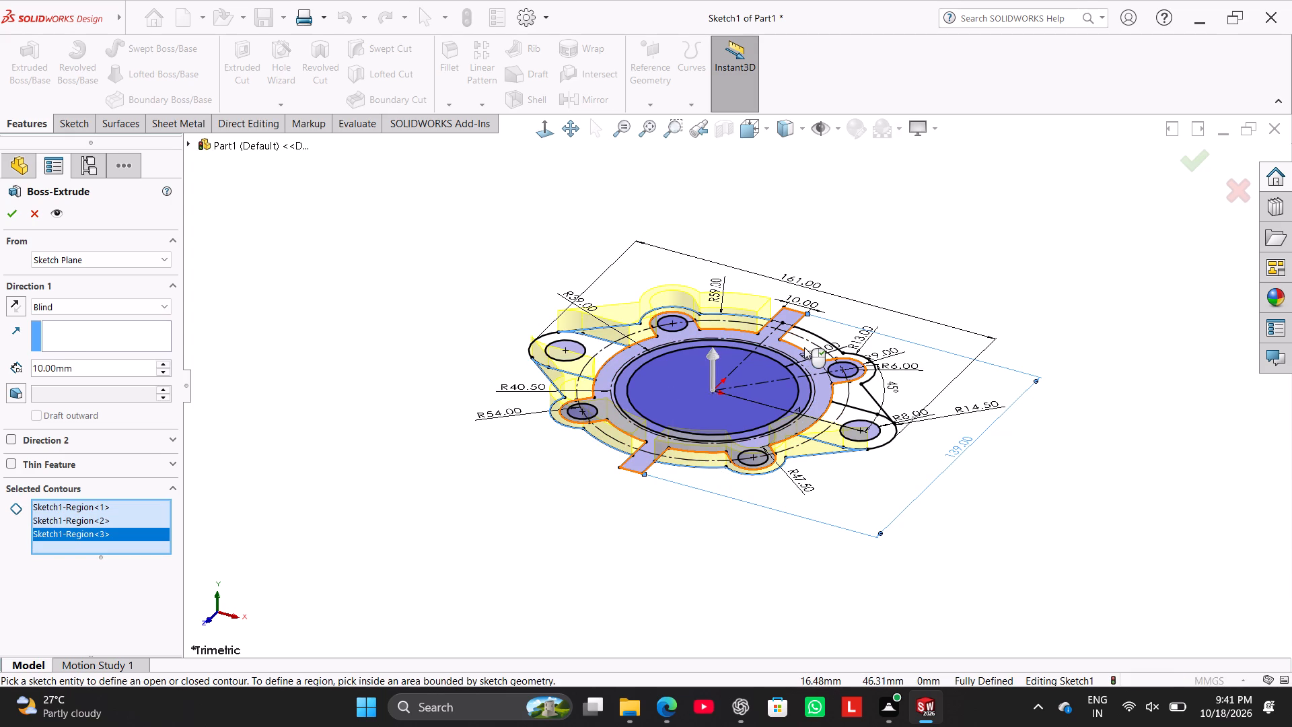
left_click(804, 347)
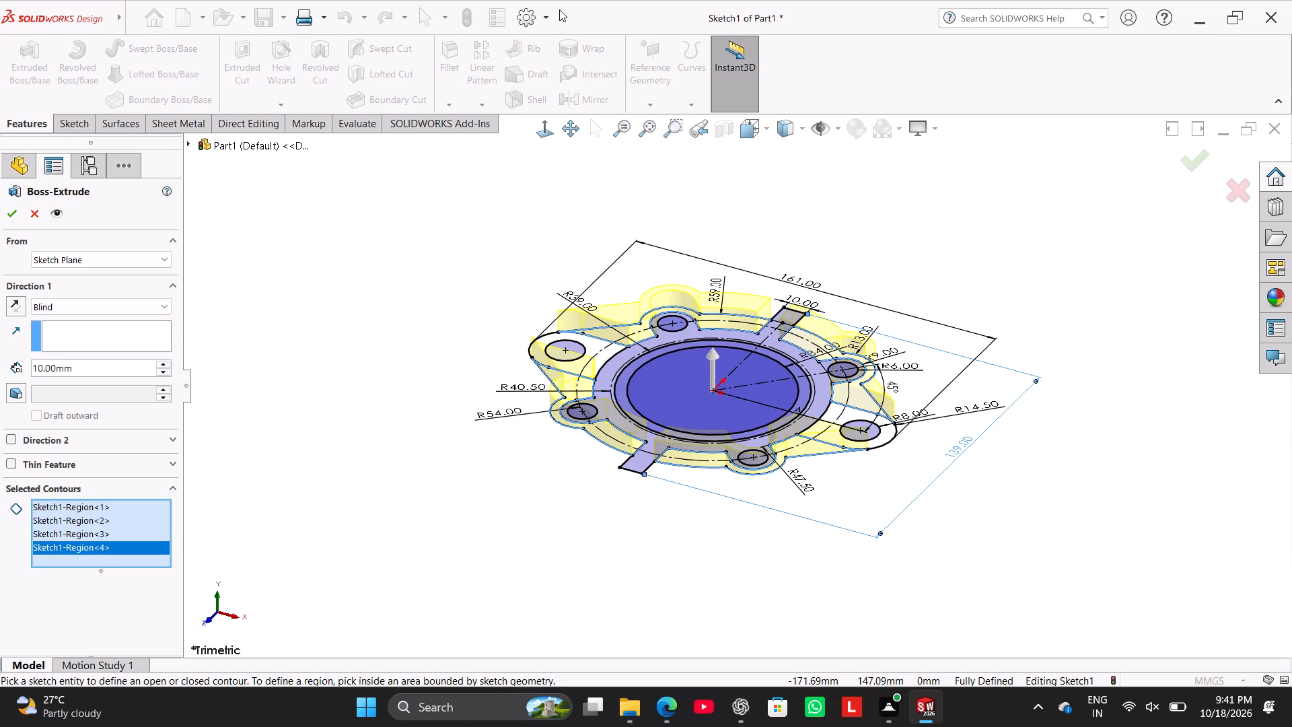
scroll(692, 297, "down", 1)
middle_click_drag(400, 261, 409, 358)
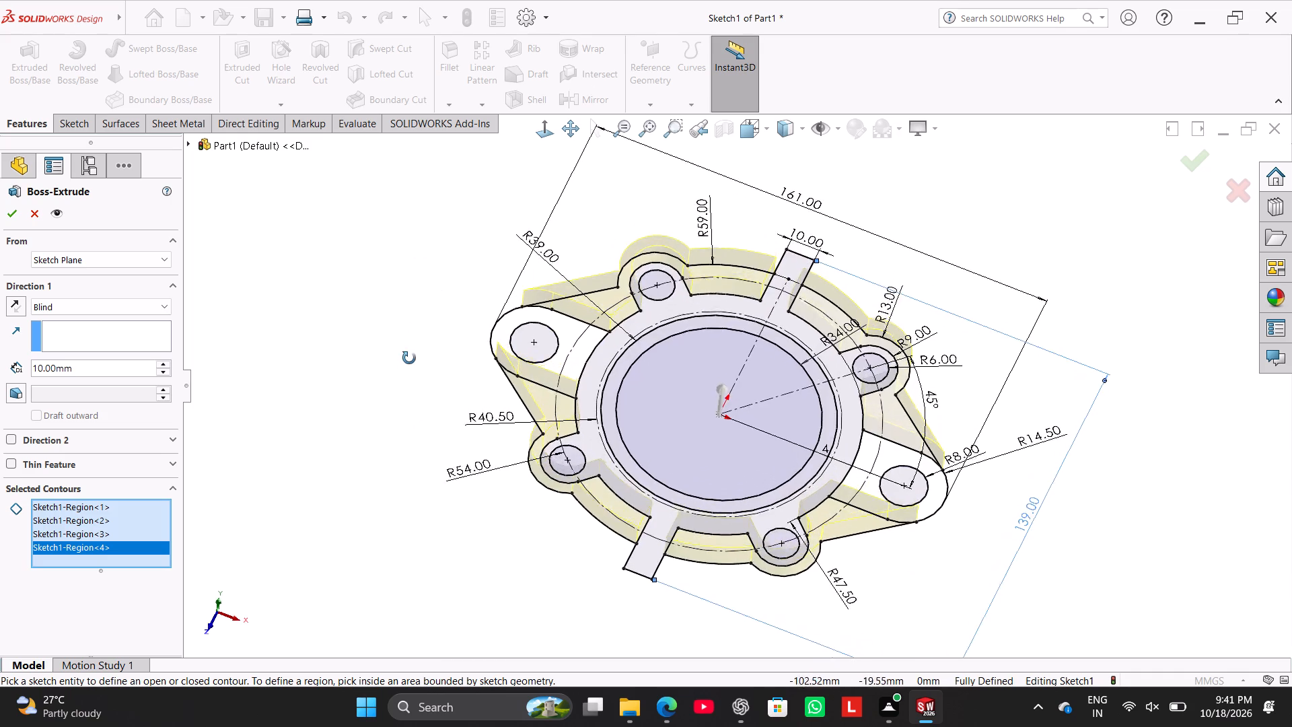
middle_click_drag(409, 358, 406, 258)
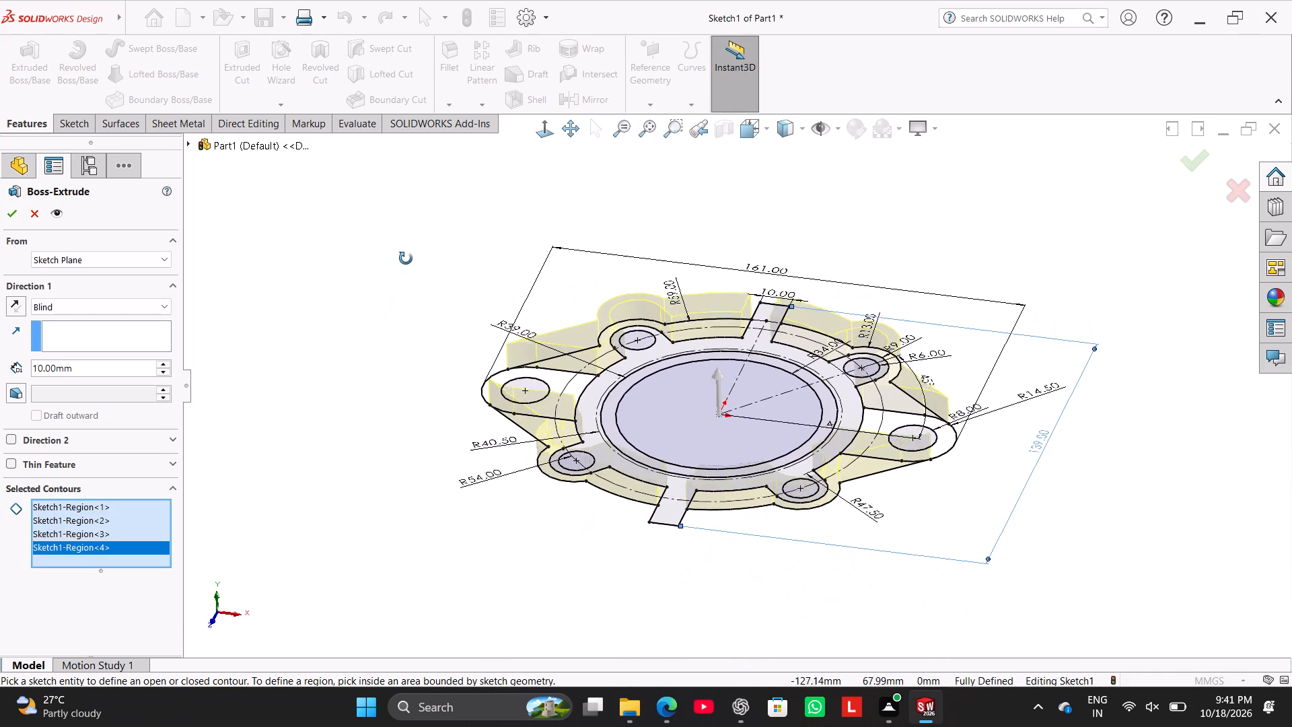
middle_click_drag(406, 258, 406, 255)
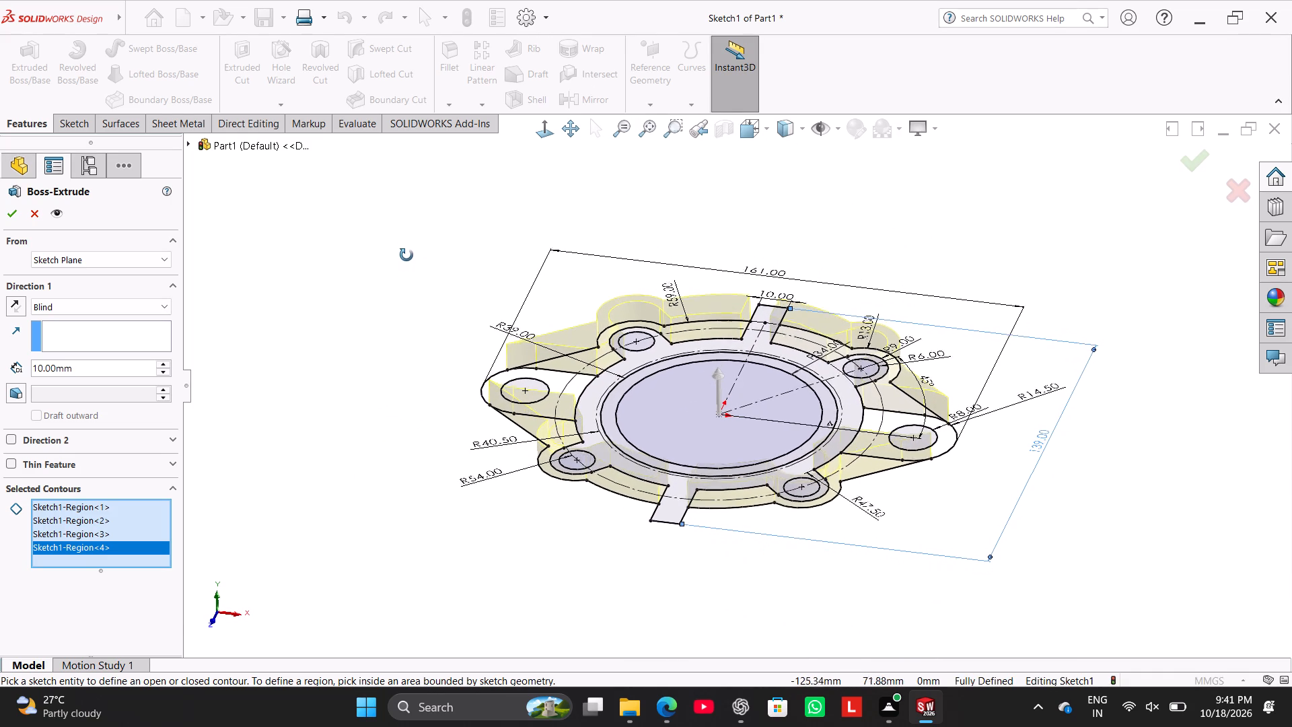
middle_click_drag(406, 255, 406, 253)
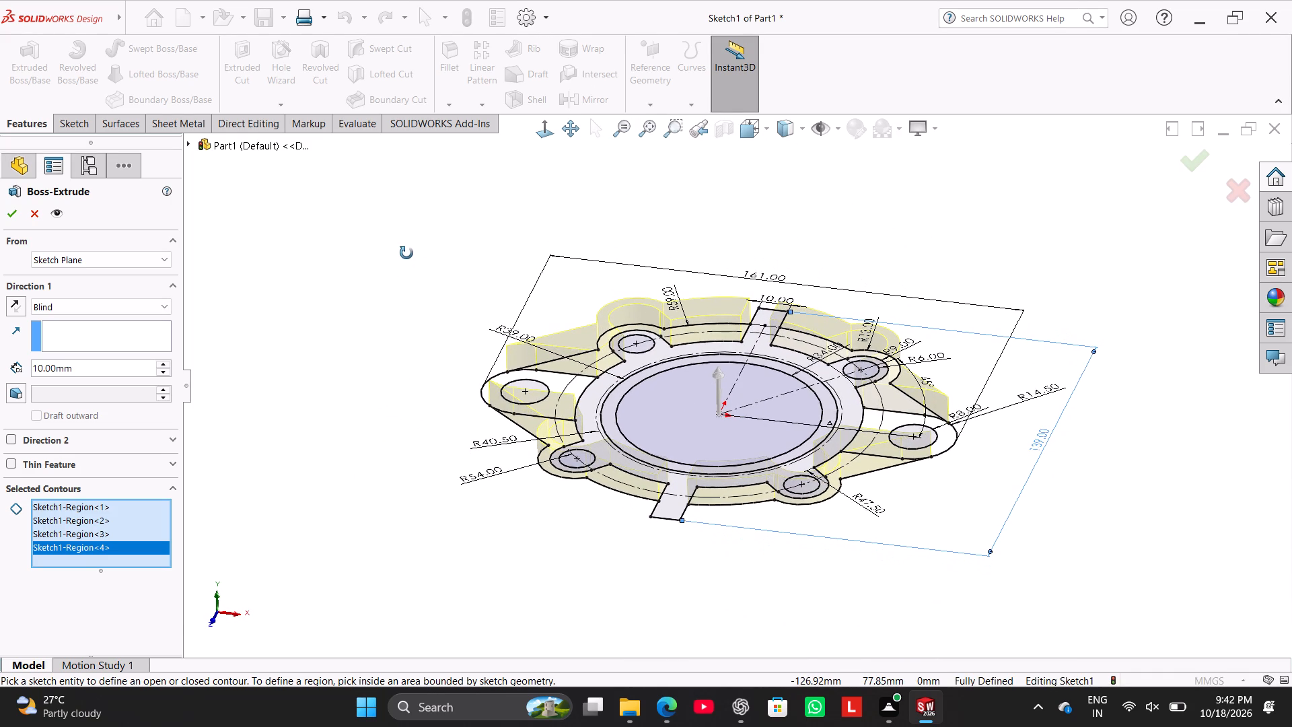
middle_click_drag(406, 253, 408, 256)
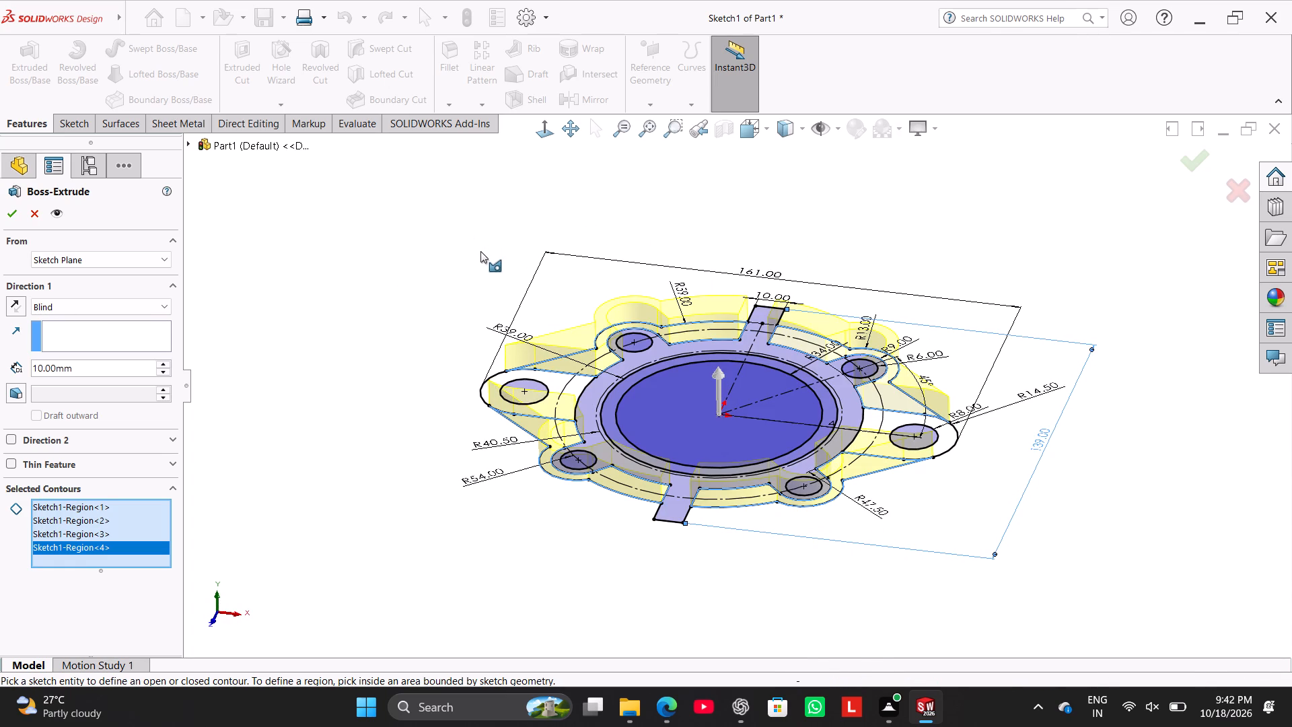
left_click(554, 381)
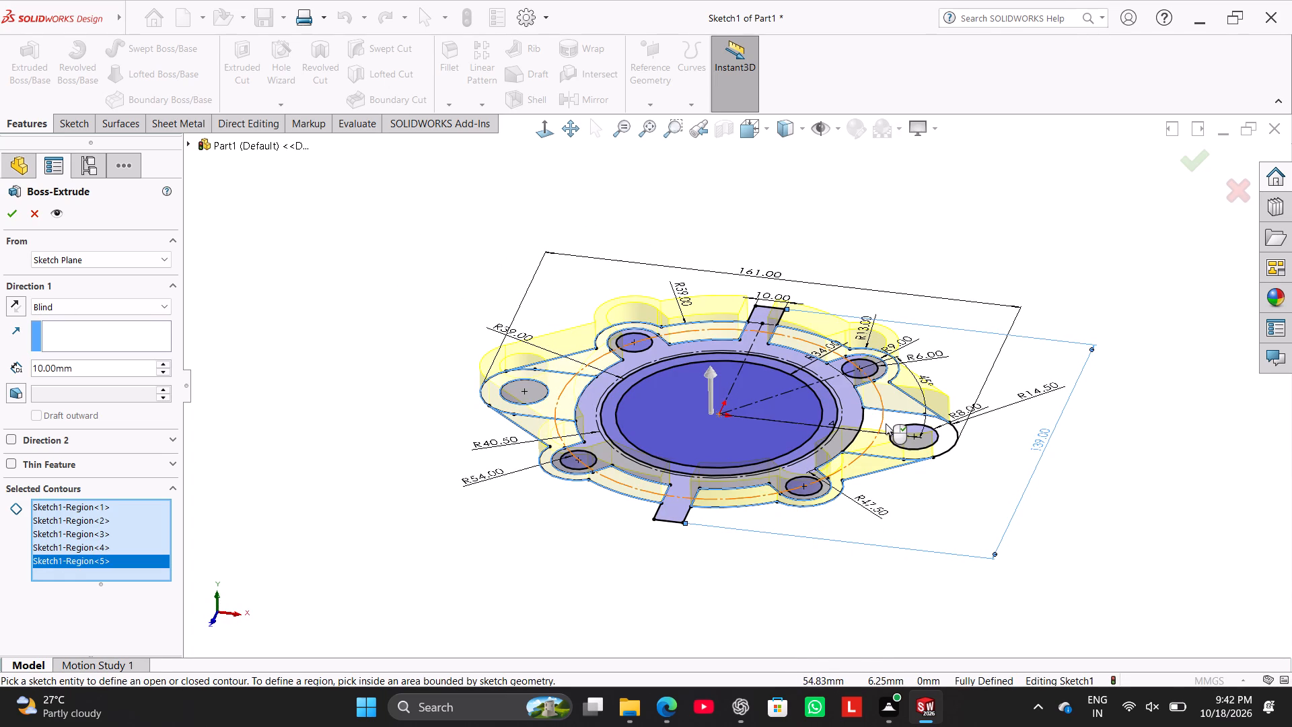
left_click(893, 423)
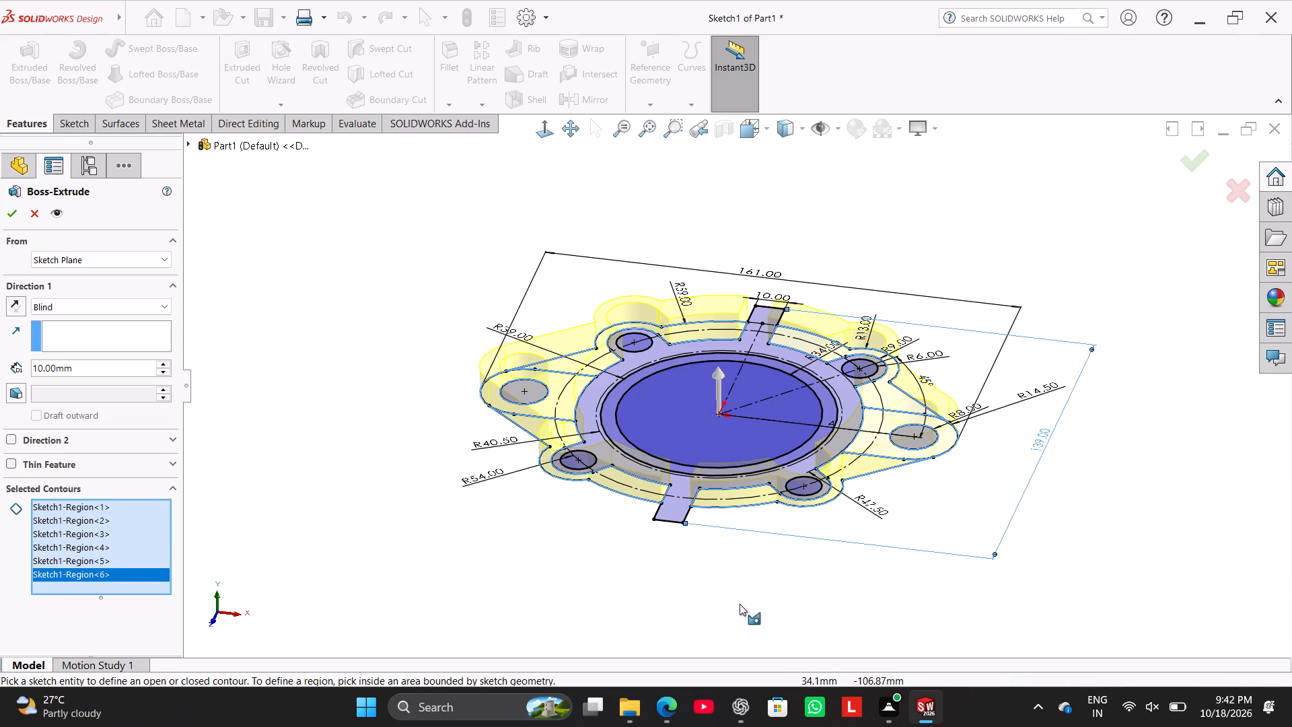
middle_click_drag(750, 633, 692, 648)
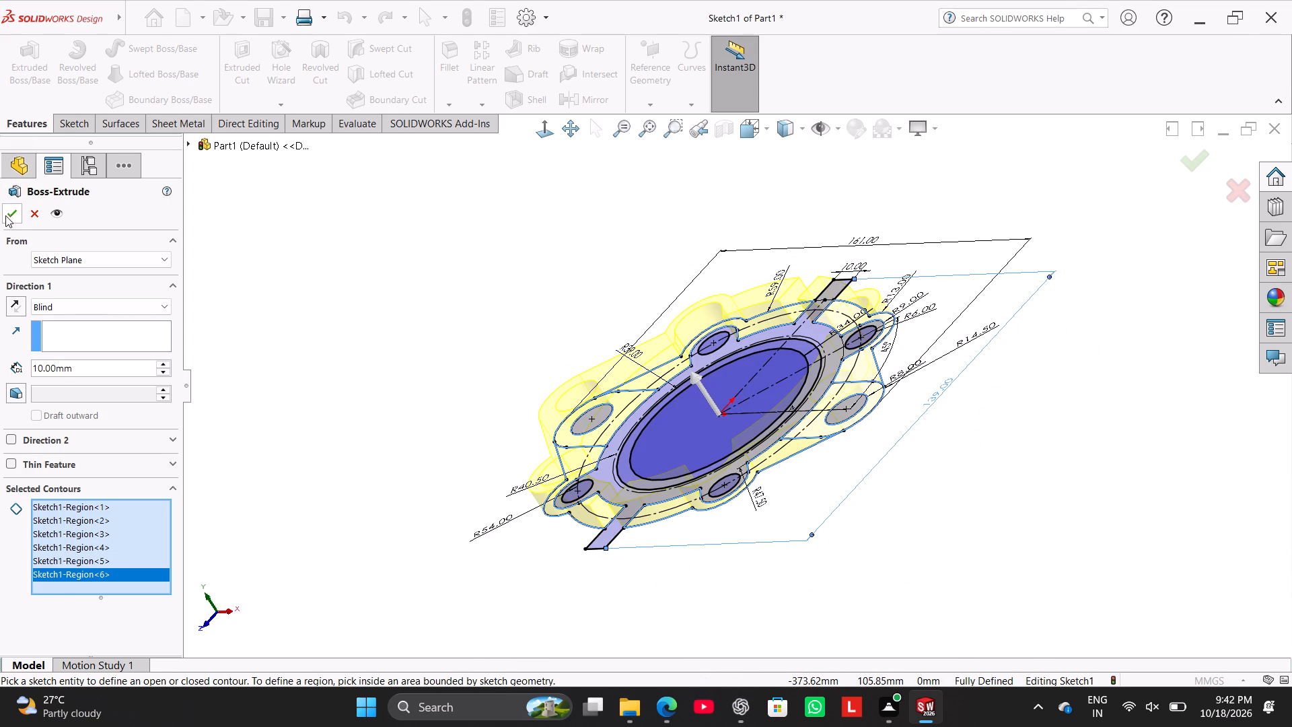
left_click(9, 213)
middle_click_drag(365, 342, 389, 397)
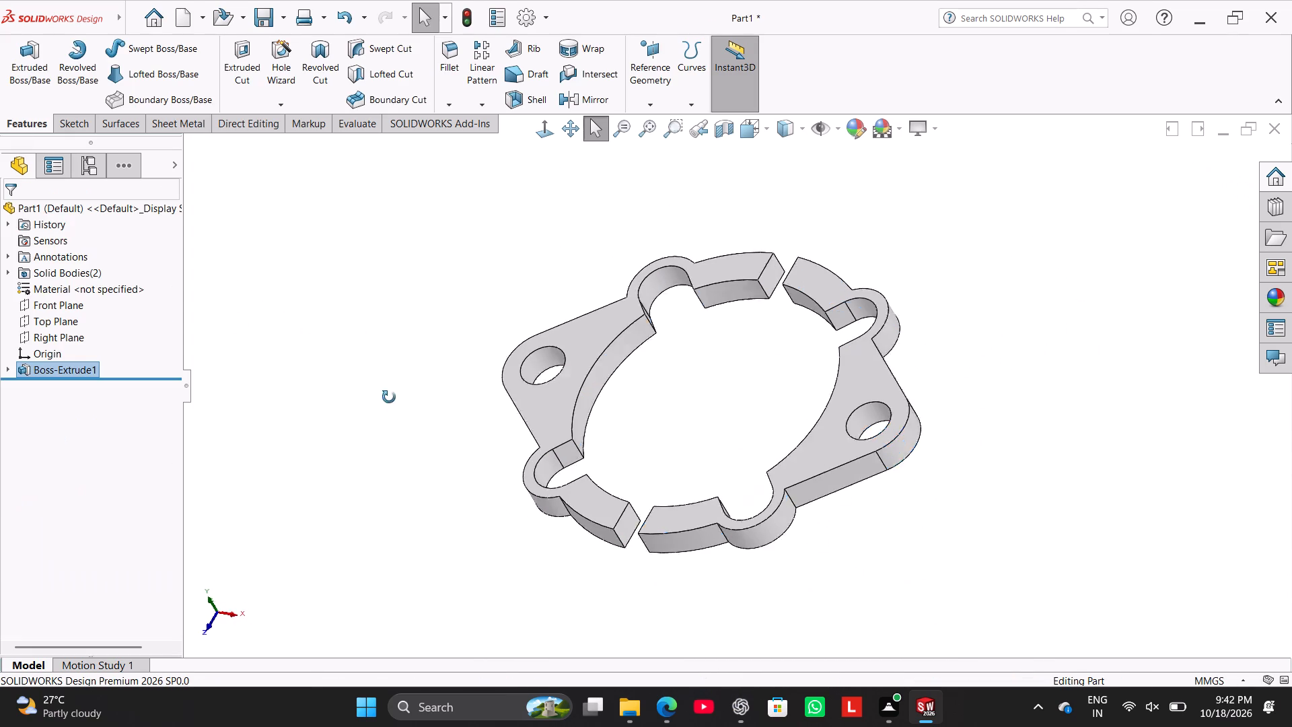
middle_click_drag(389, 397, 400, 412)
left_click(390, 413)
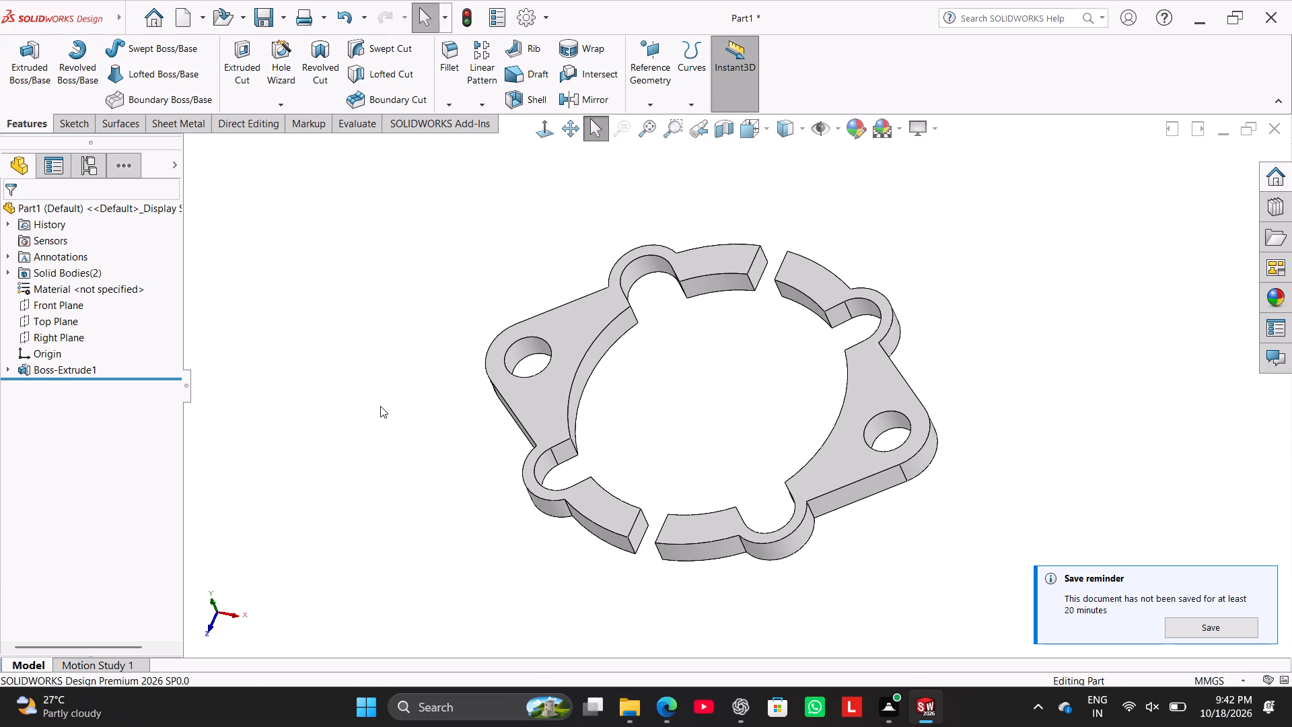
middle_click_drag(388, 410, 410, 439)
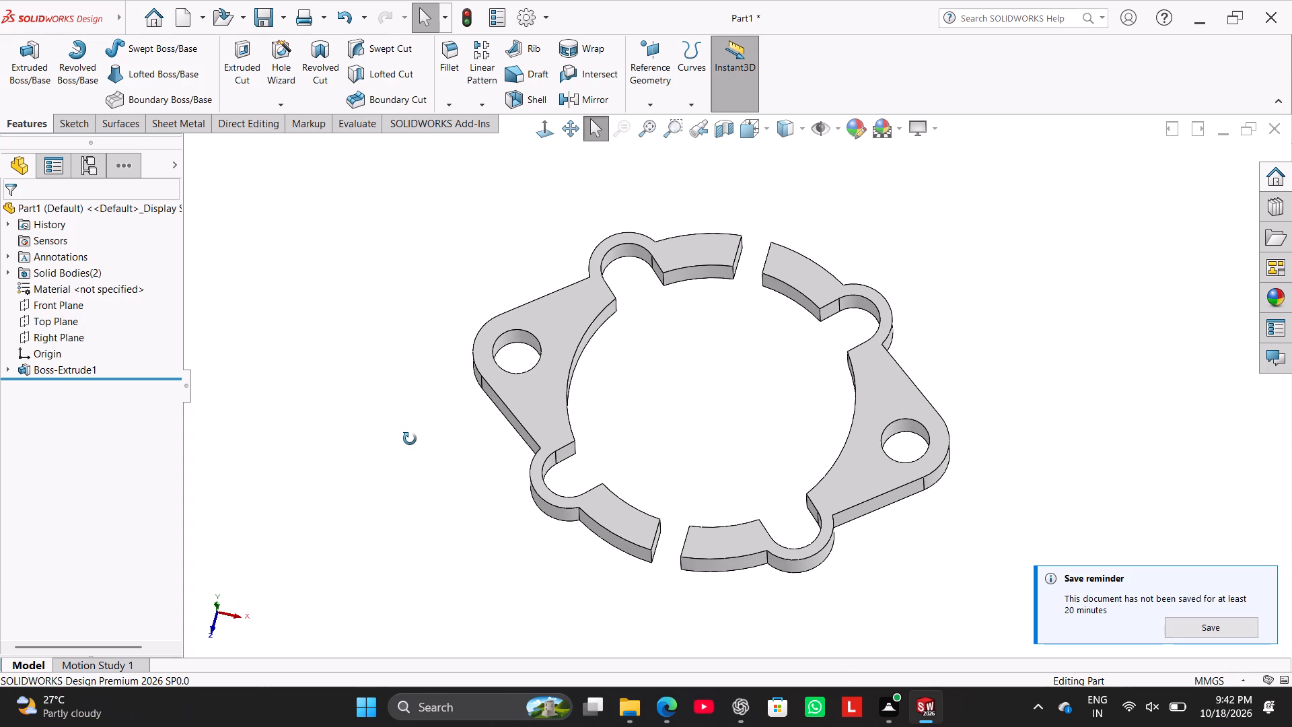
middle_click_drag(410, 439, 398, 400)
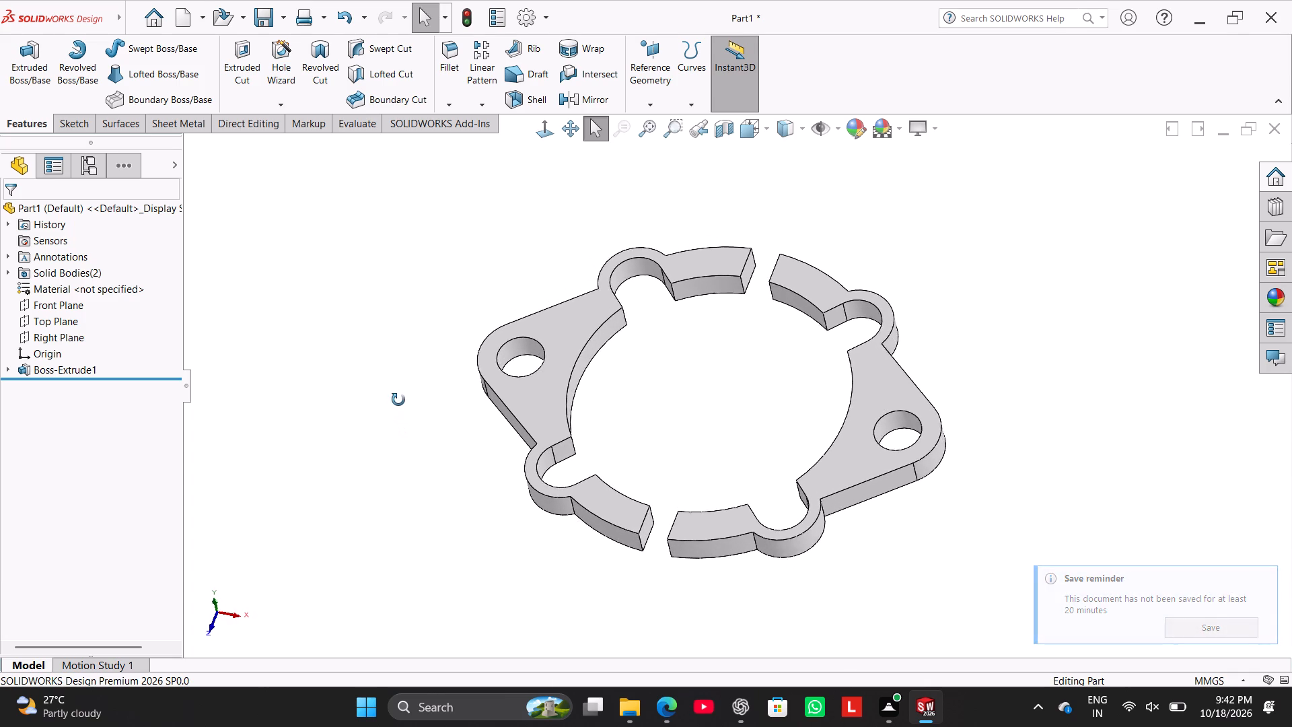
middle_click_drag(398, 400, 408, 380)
Extrude the two side lug regions of Sketch1 by 4 mm, starting from the top face of the outer ring and merging the result.
right_click_drag(378, 407, 453, 289)
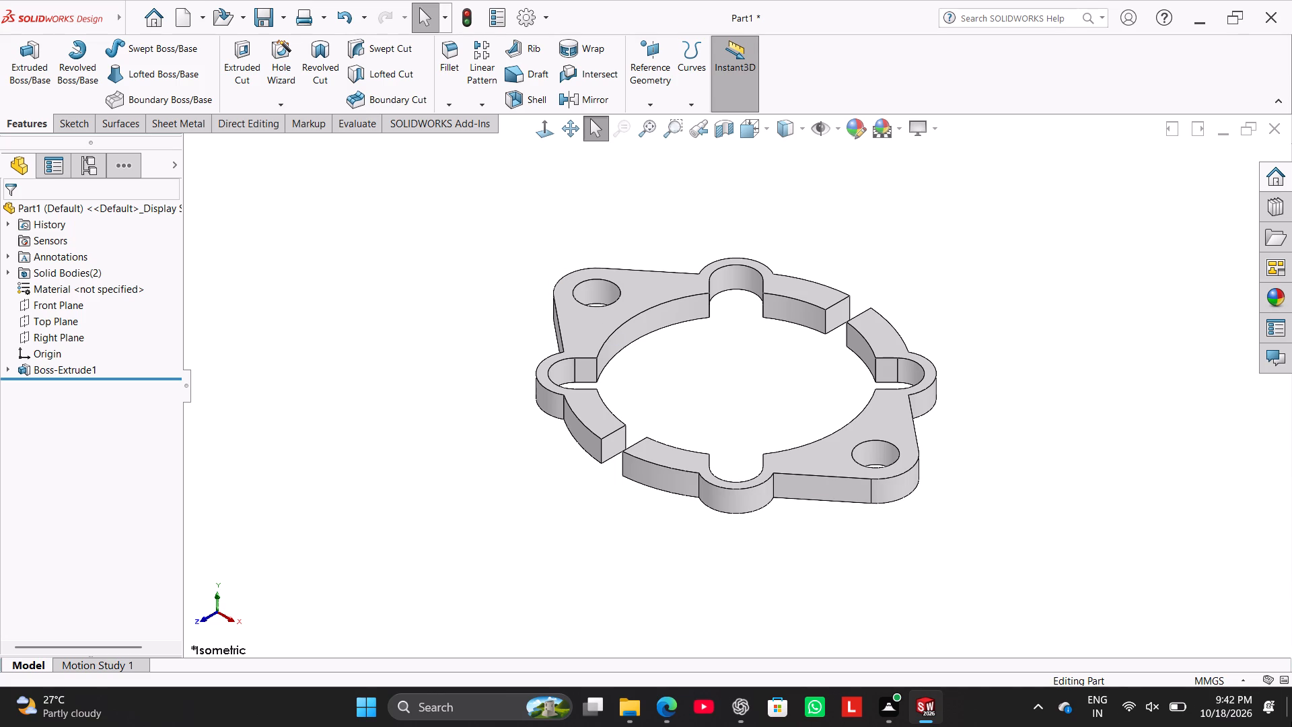
left_click(32, 120)
left_click(37, 77)
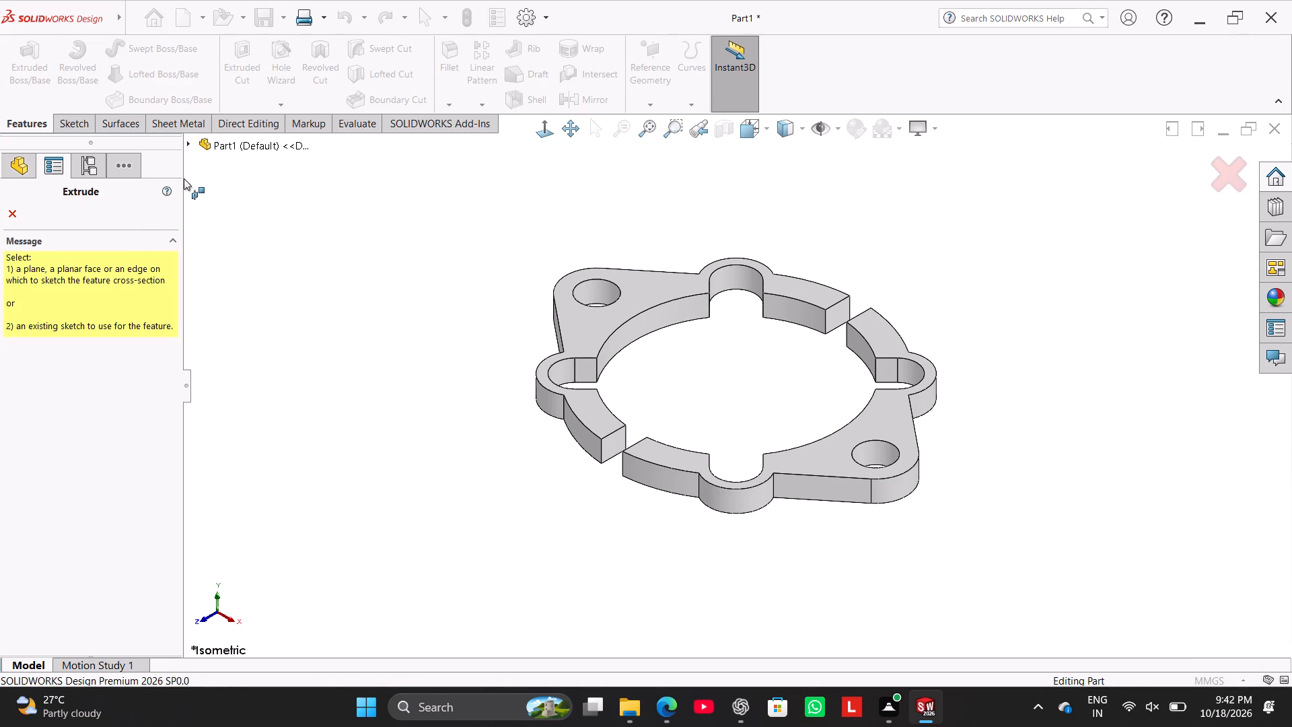
left_click(188, 147)
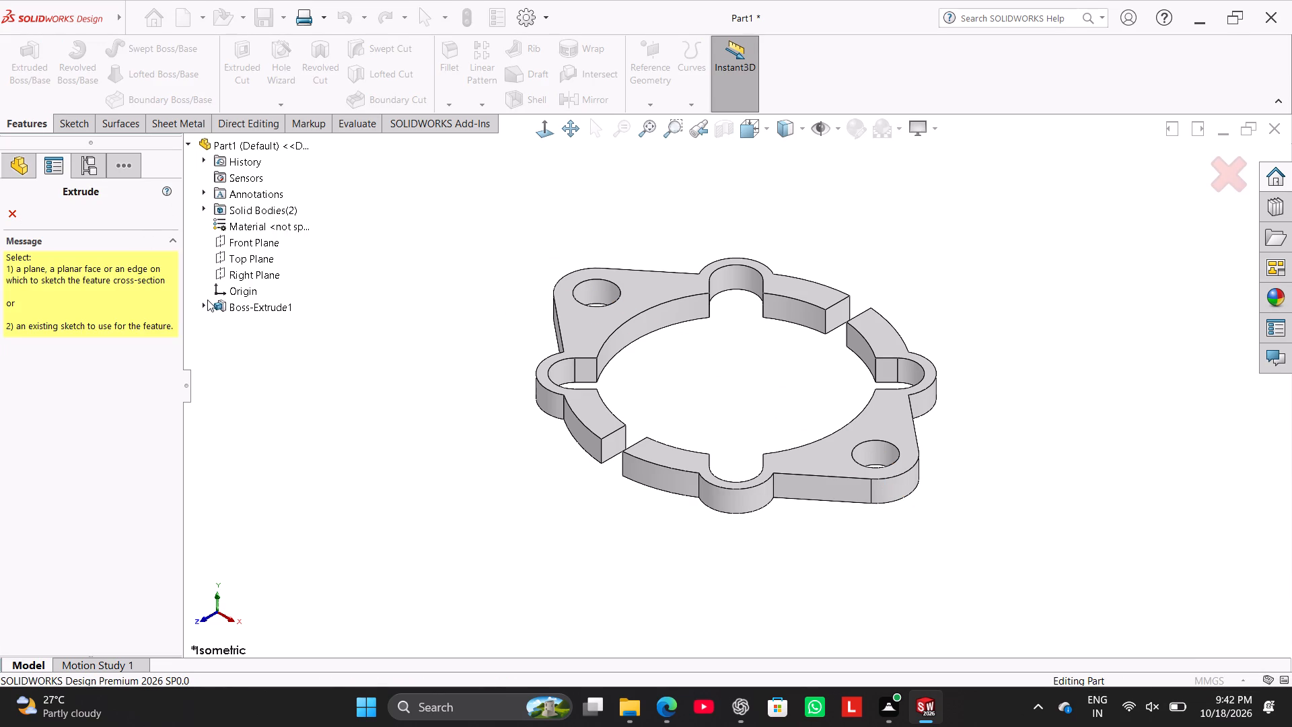
left_click(207, 300)
left_click(238, 322)
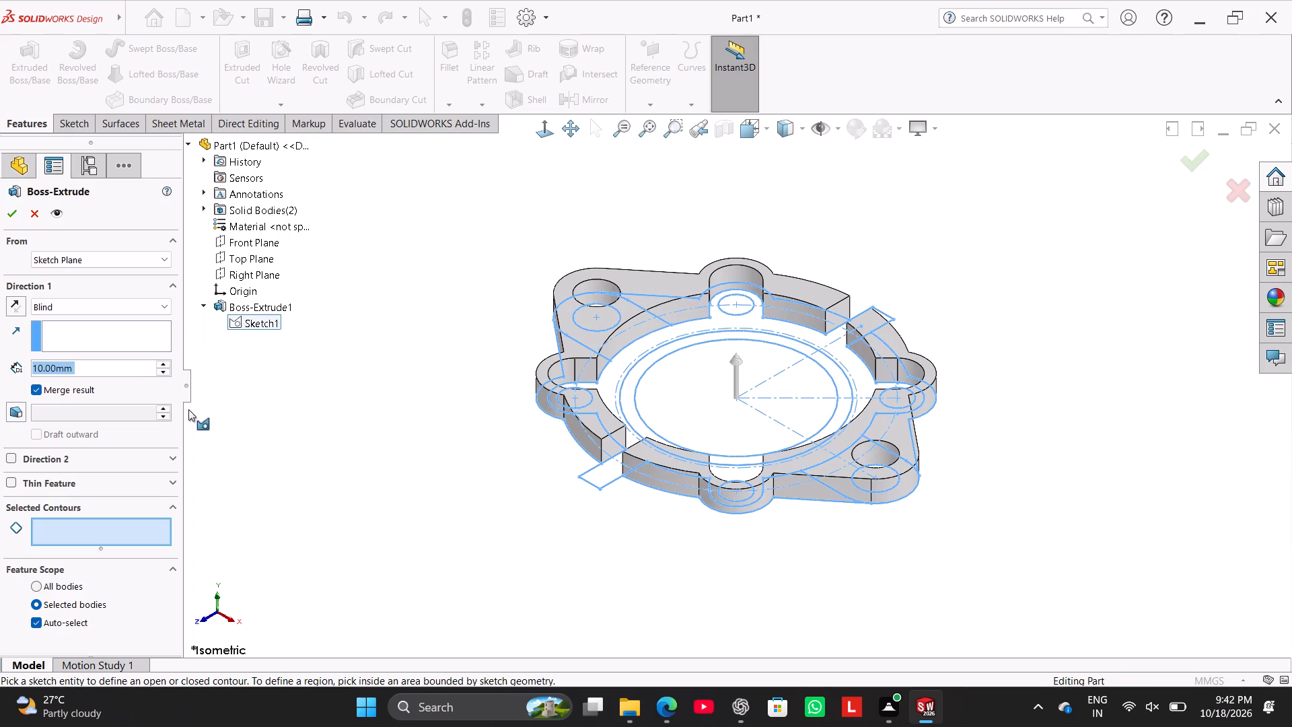
left_click(565, 322)
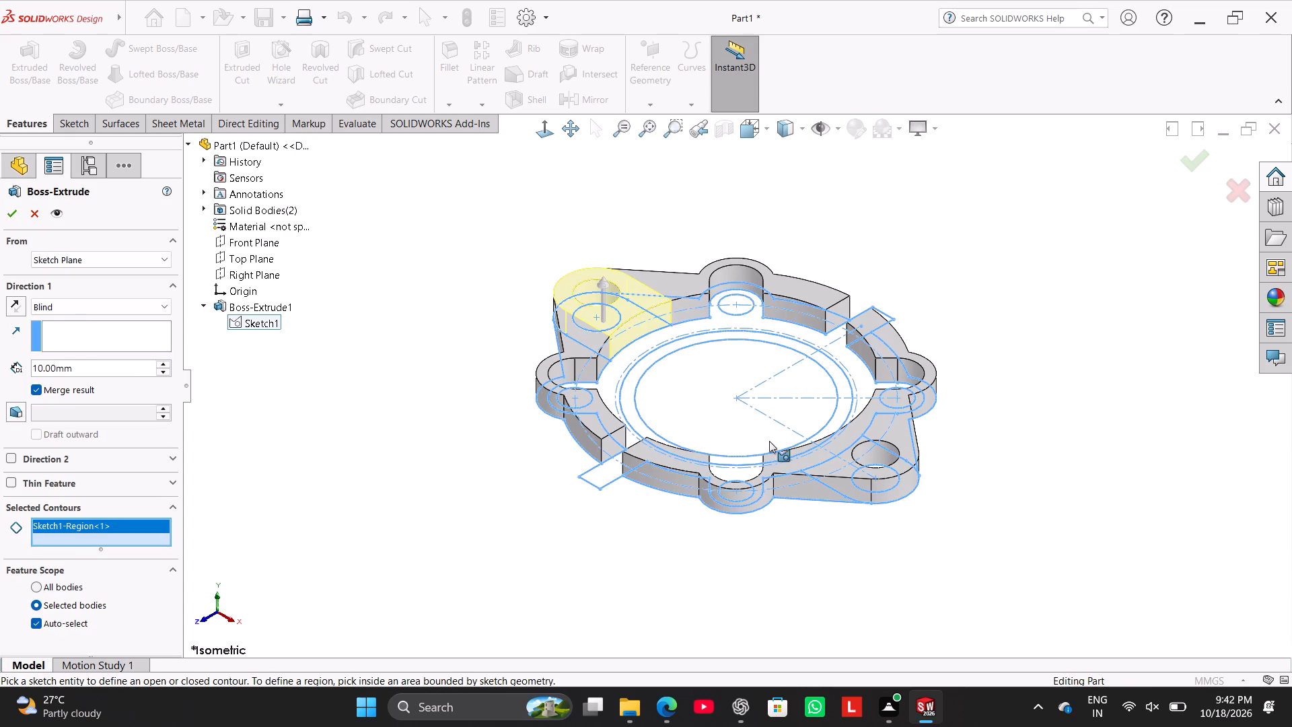
left_click(840, 485)
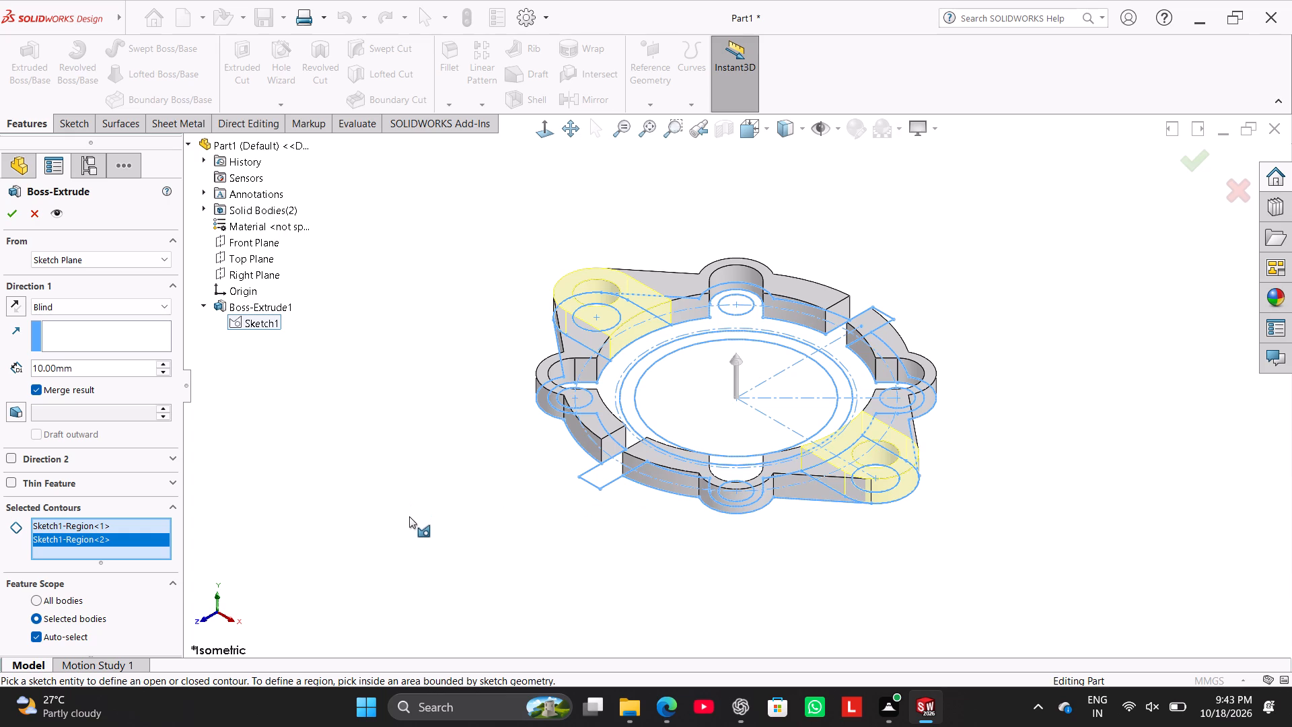
left_click(153, 260)
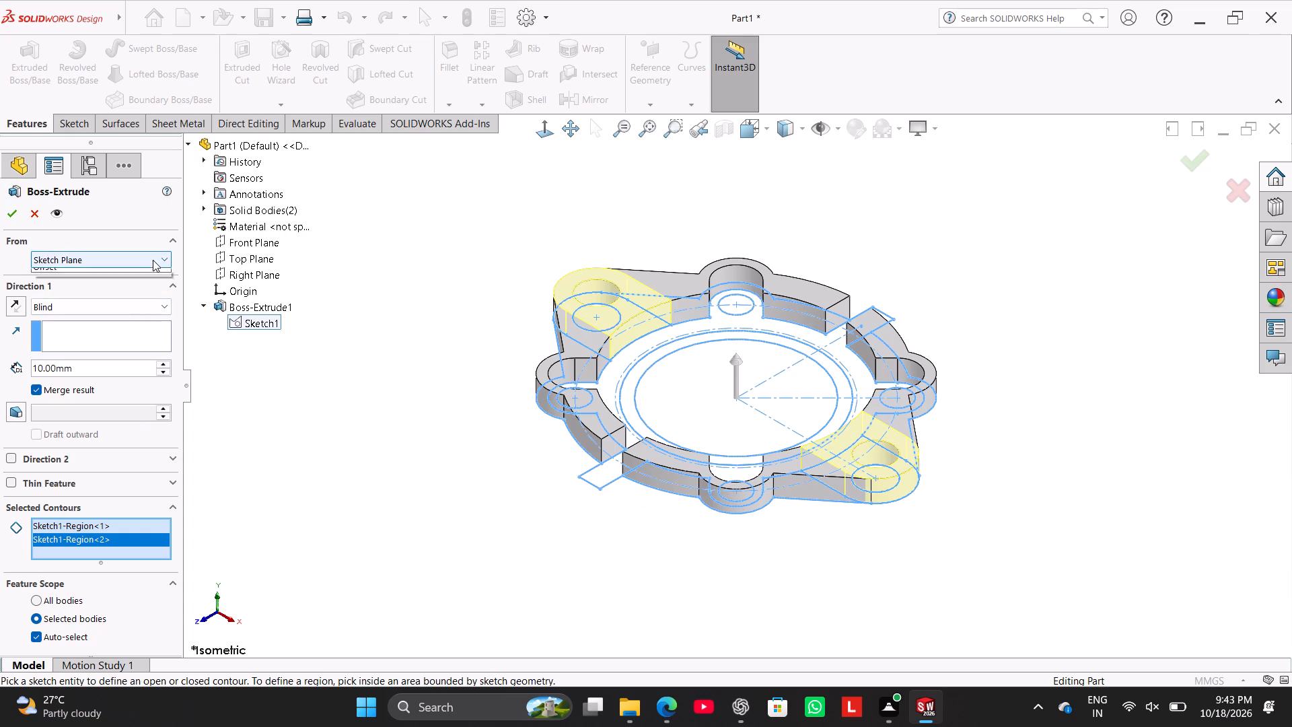
left_click(137, 289)
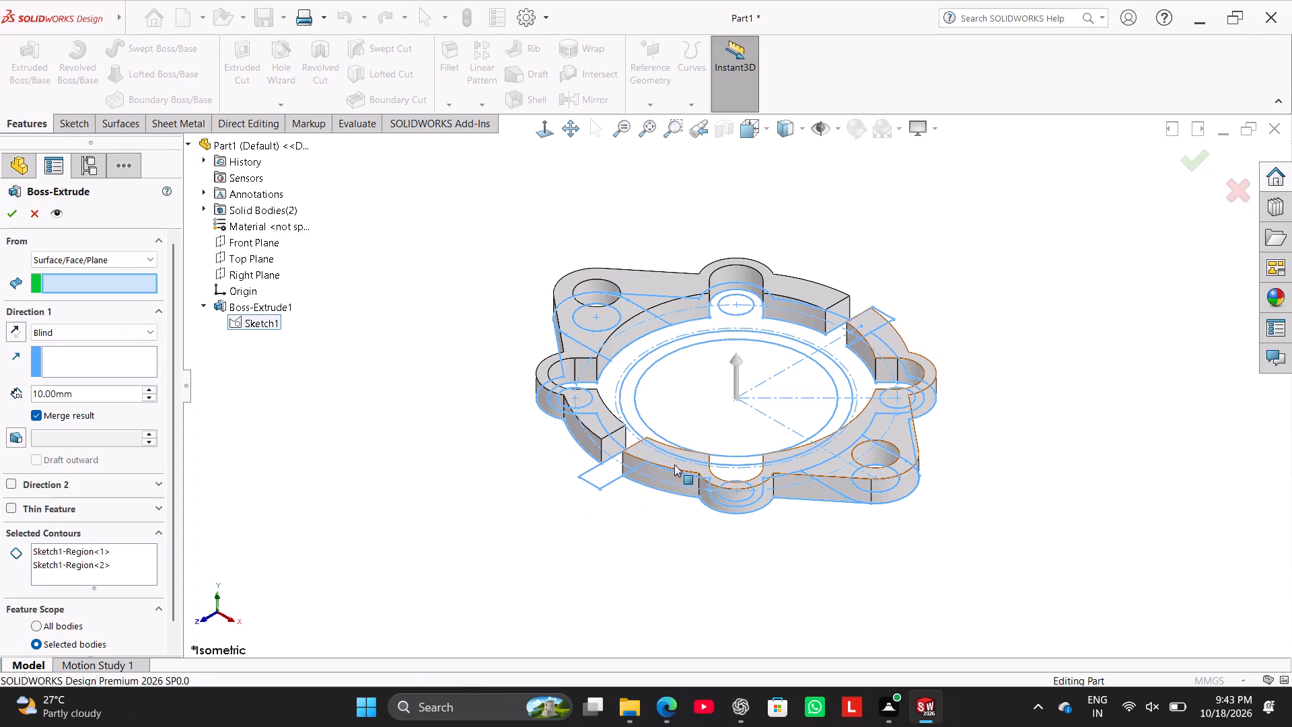
left_click(674, 464)
double_click(86, 397)
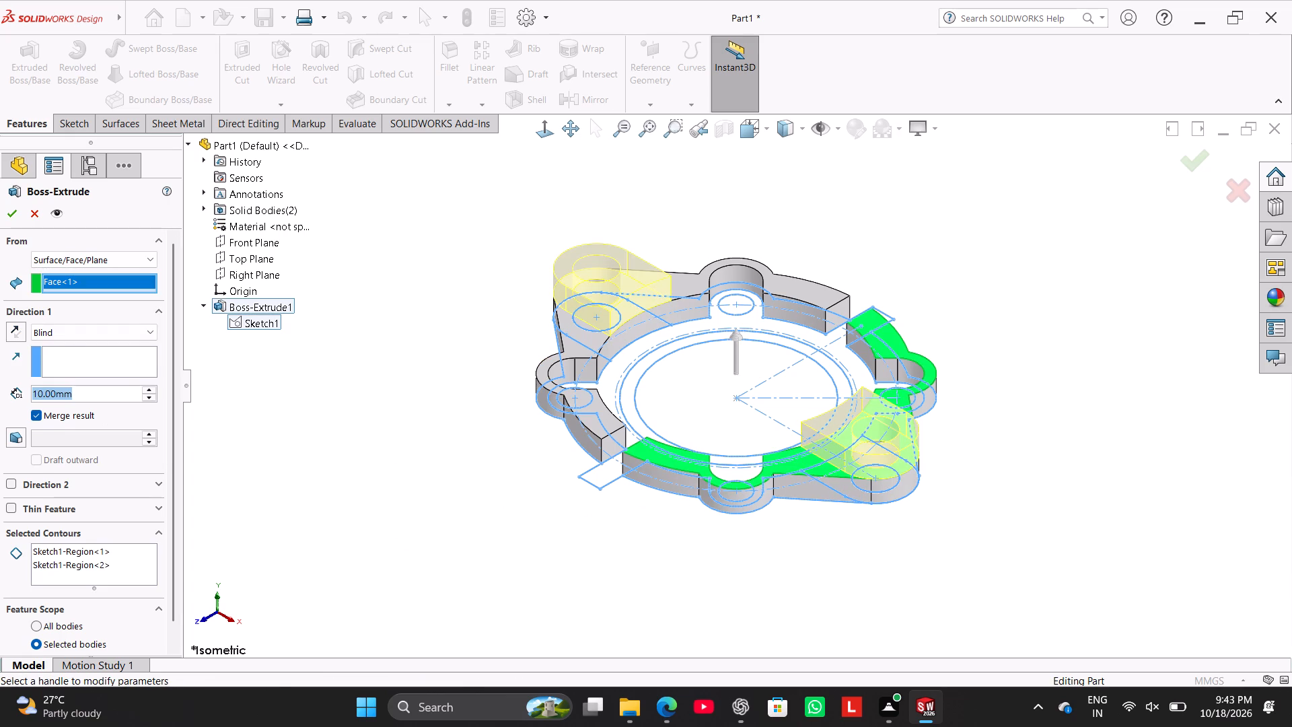
key("4")
key("Return")
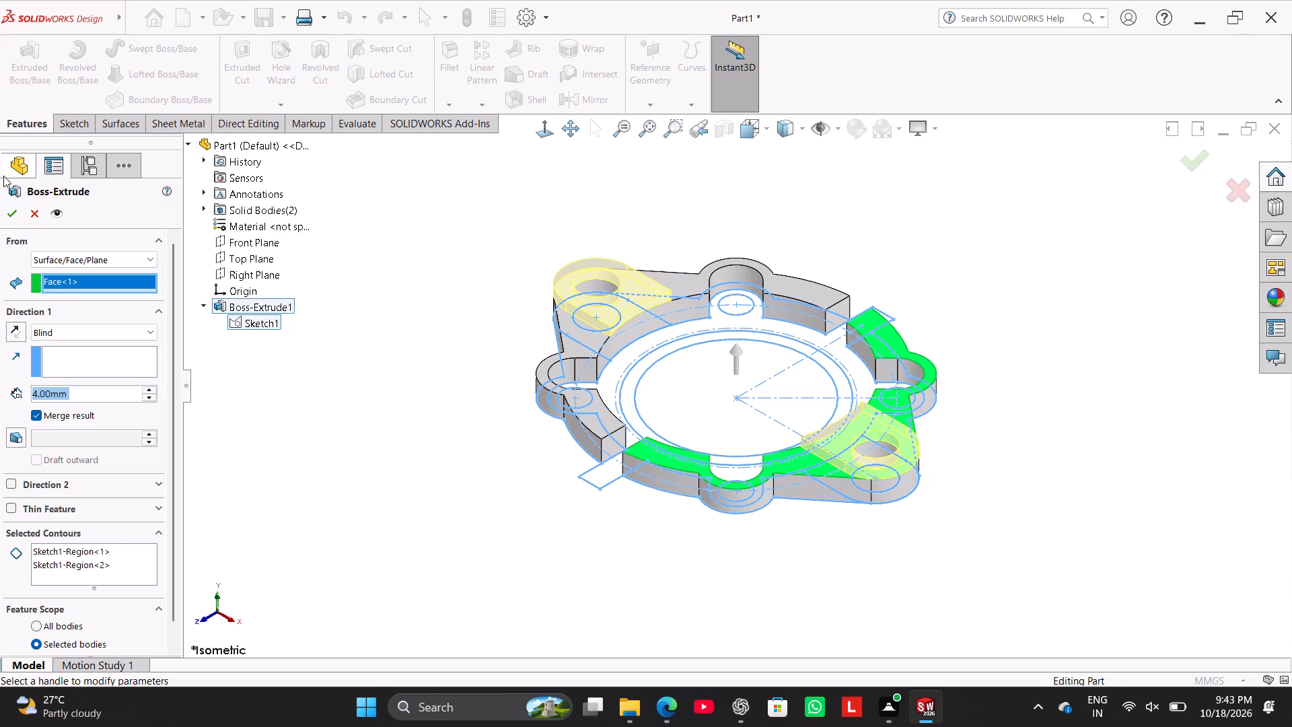
left_click(10, 210)
left_click(441, 335)
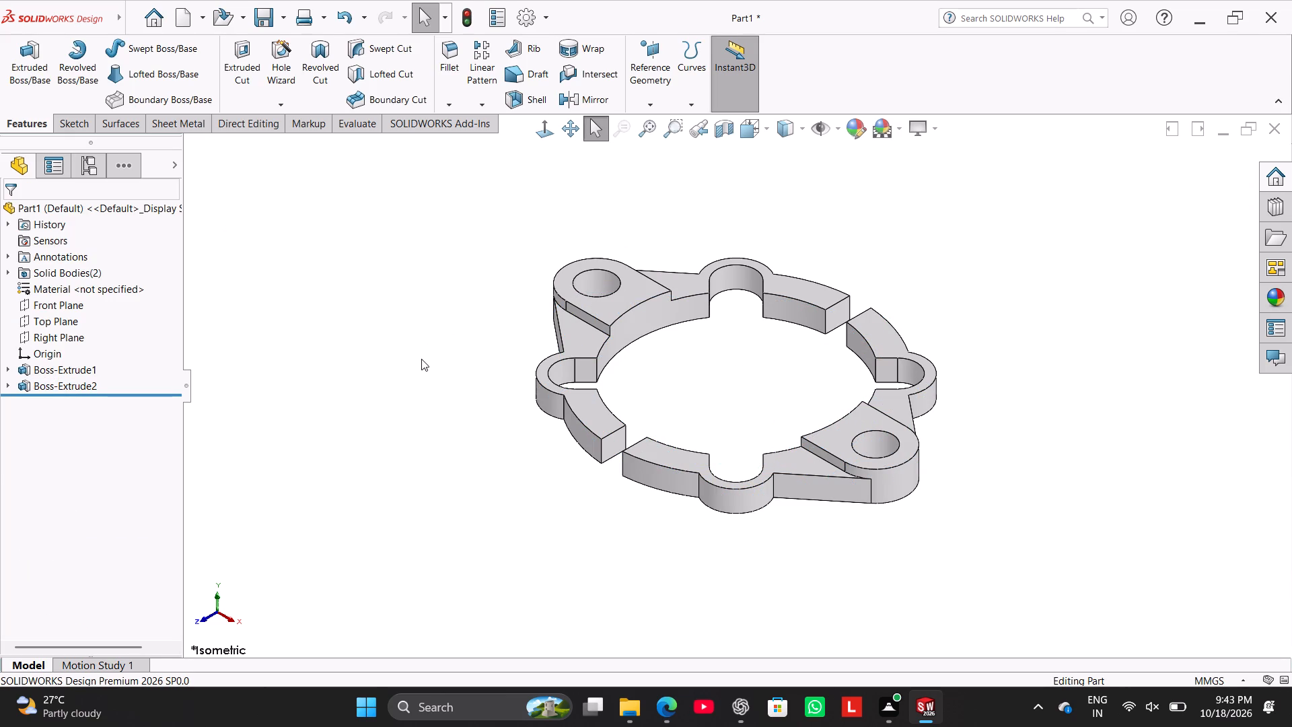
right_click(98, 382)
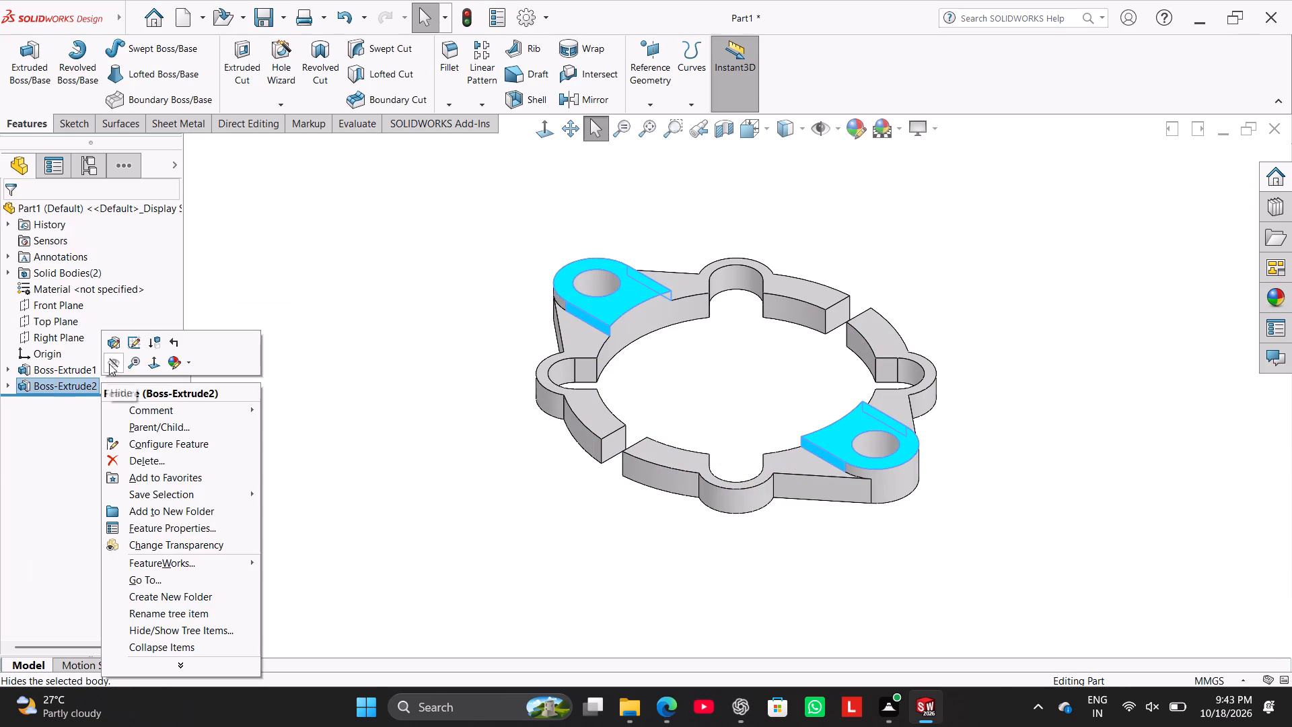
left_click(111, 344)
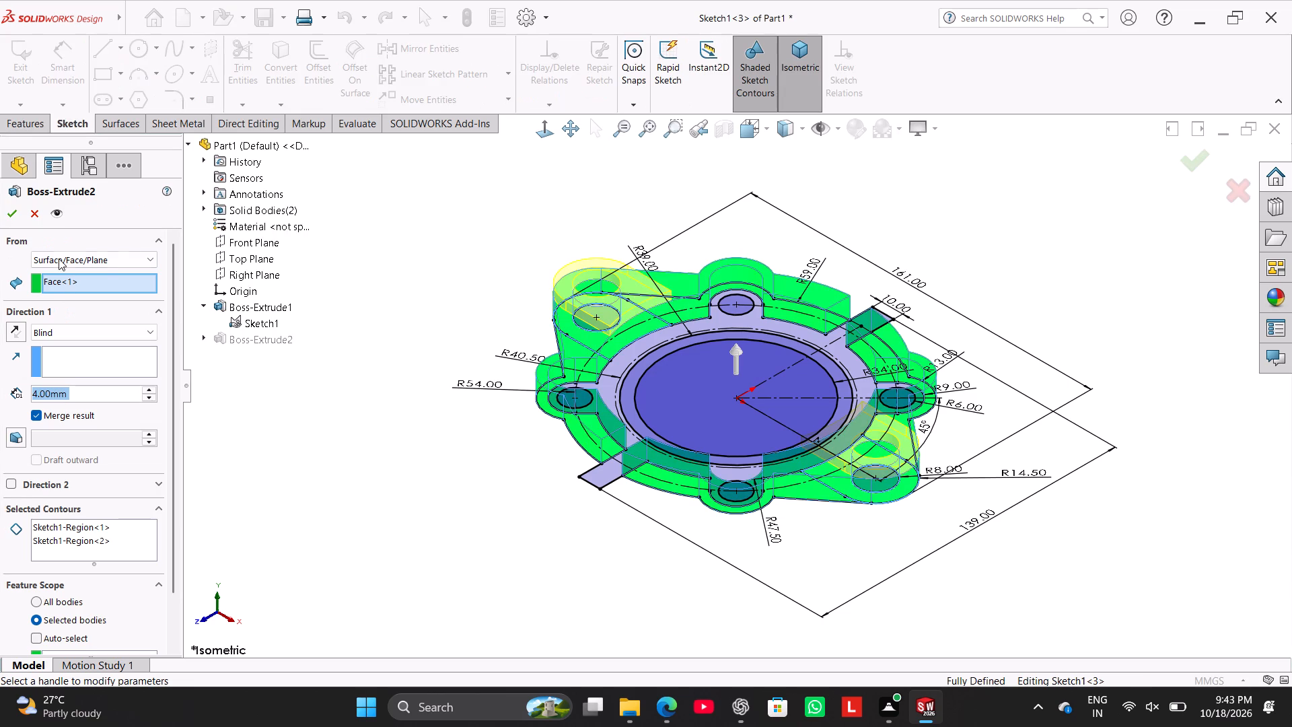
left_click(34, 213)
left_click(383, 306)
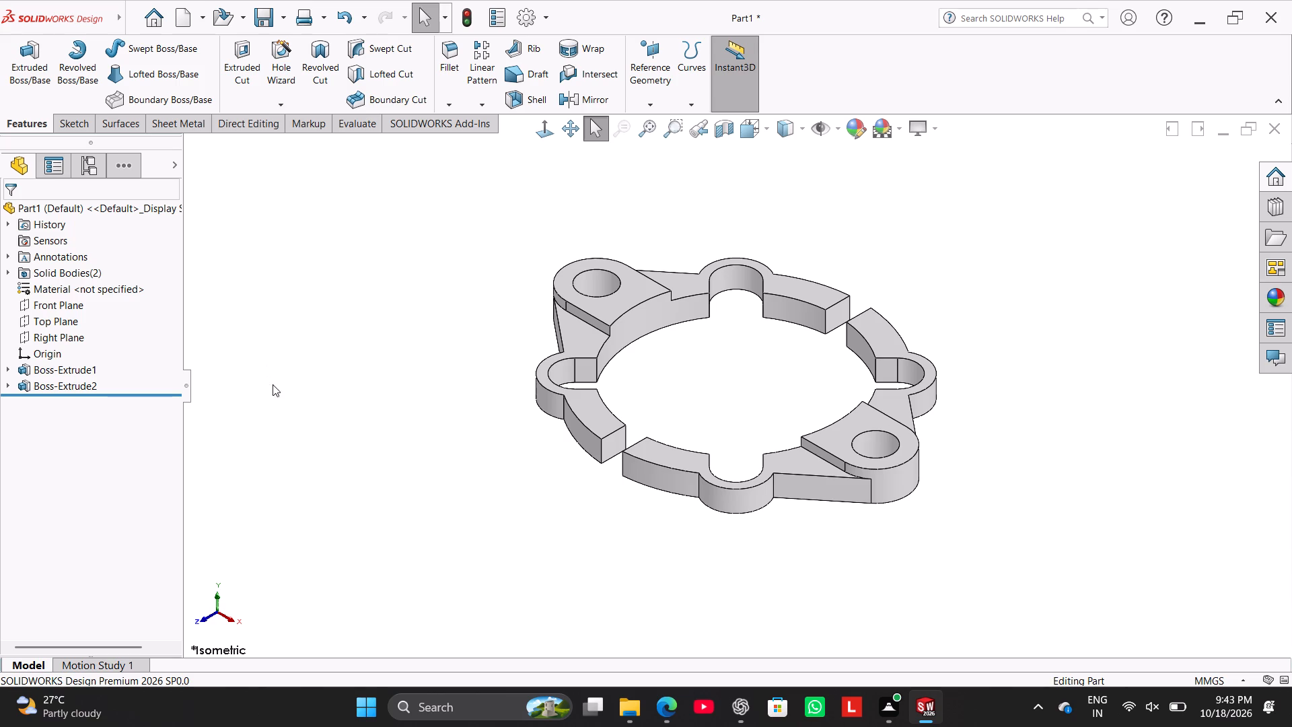
Extrude Sketch1's inner ring region with its tabs and four hole bosses by 8 mm, starting from the side lug's top face.
left_click(11, 77)
left_click(239, 320)
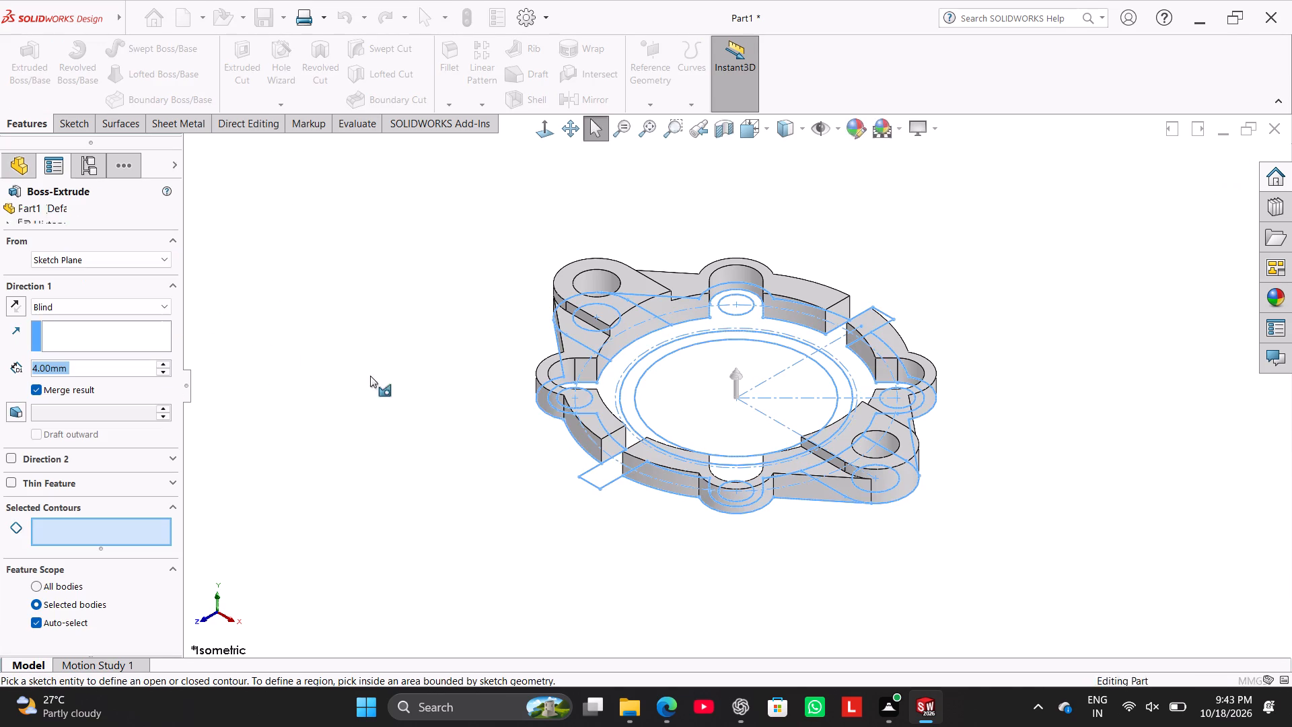
scroll(745, 499, "down", 3)
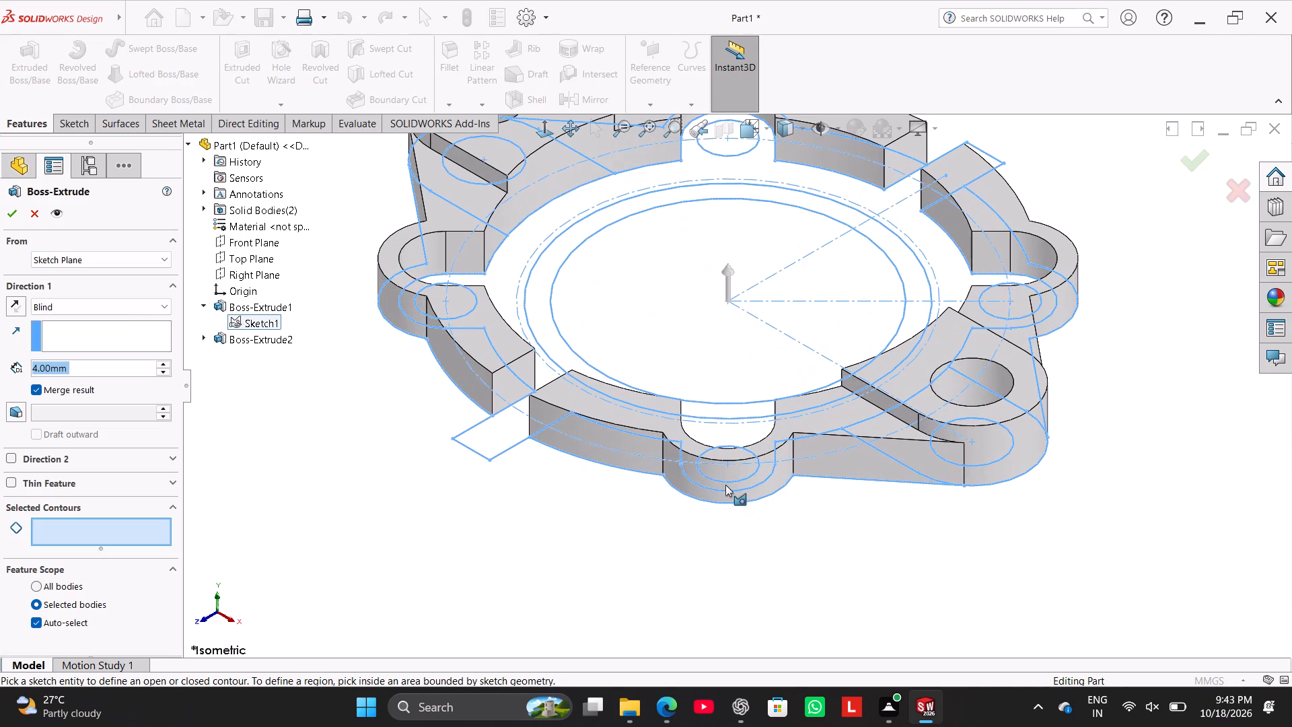
left_click(692, 472)
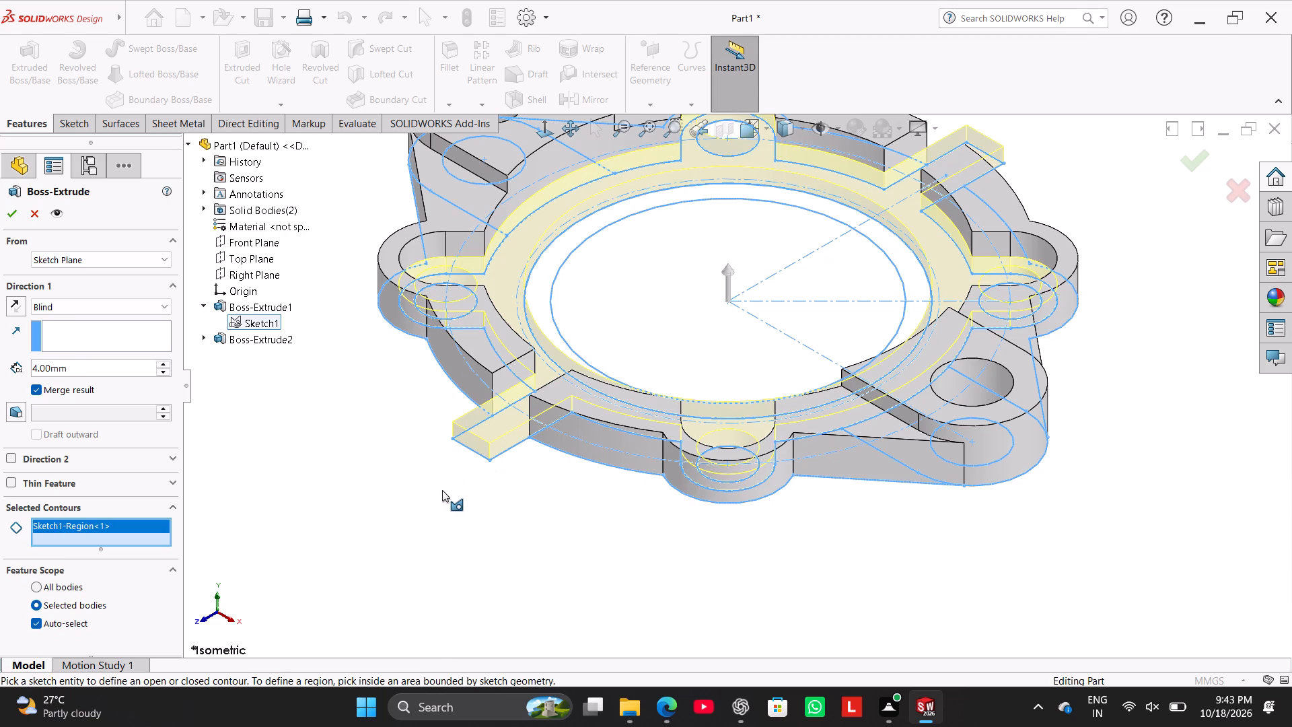
scroll(442, 491, "up", 2)
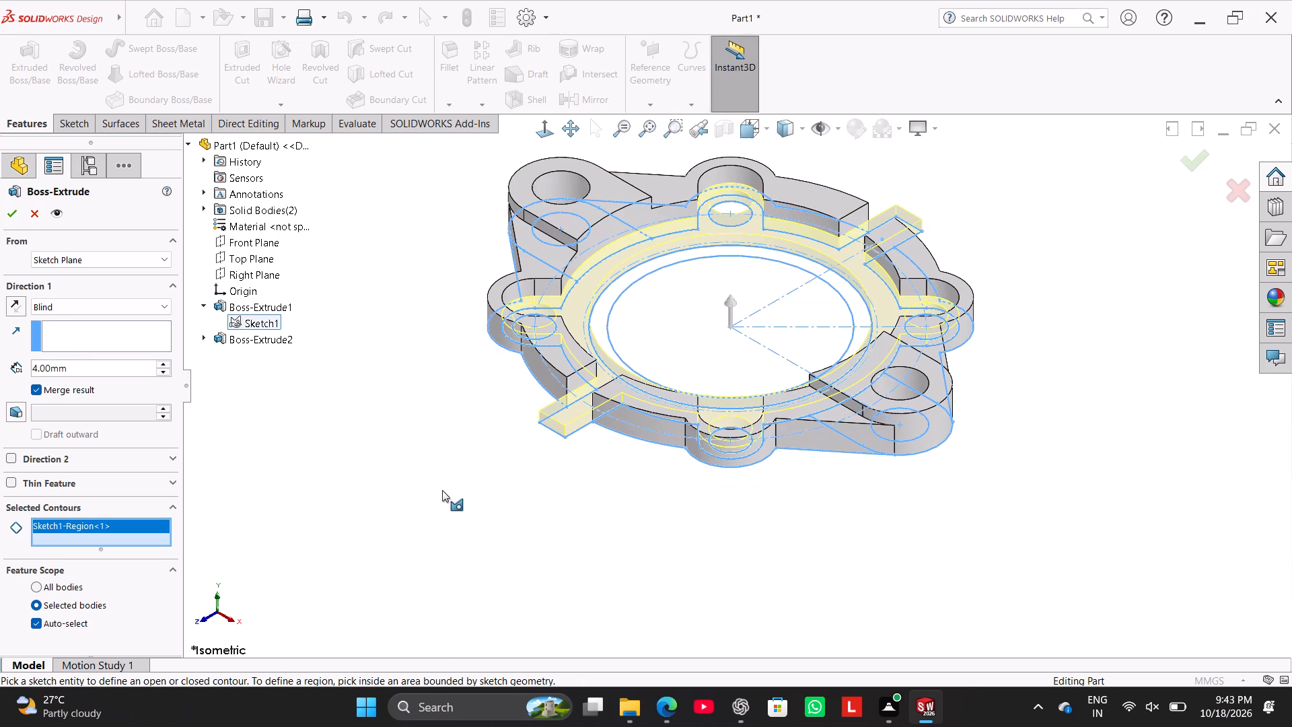
middle_click_drag(444, 492, 450, 506)
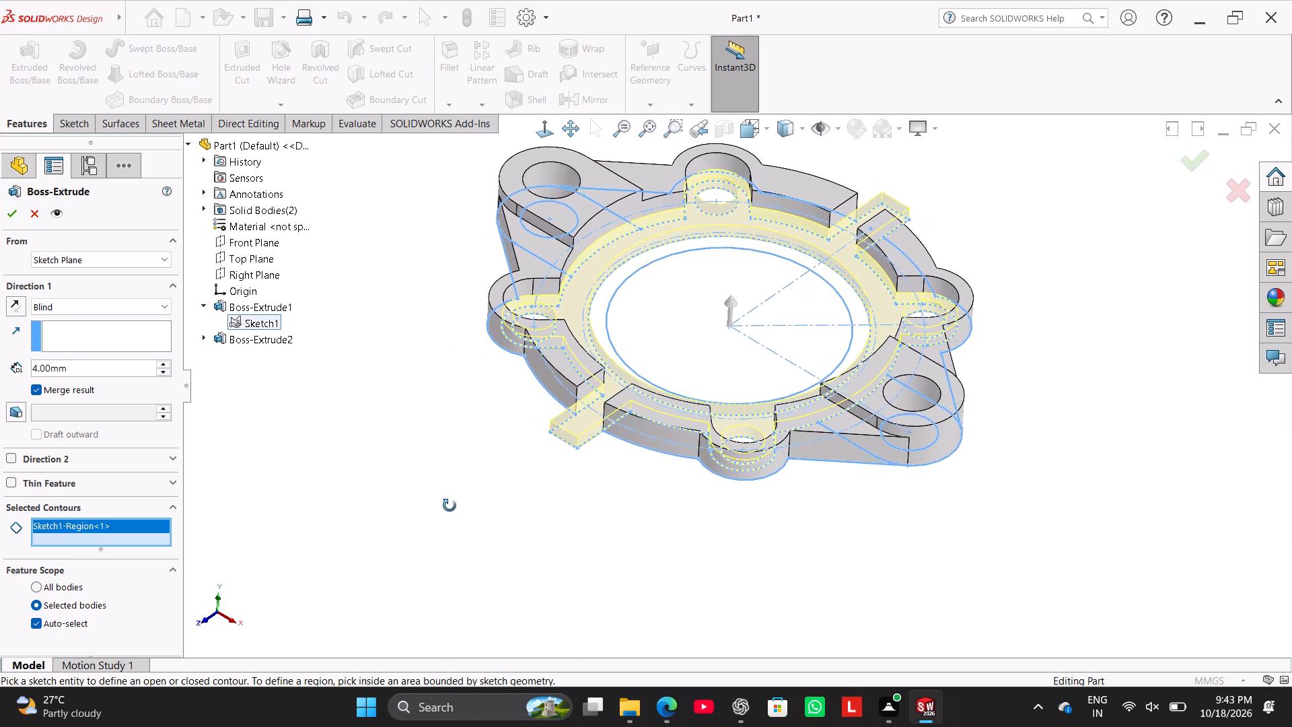
middle_click_drag(450, 506, 442, 552)
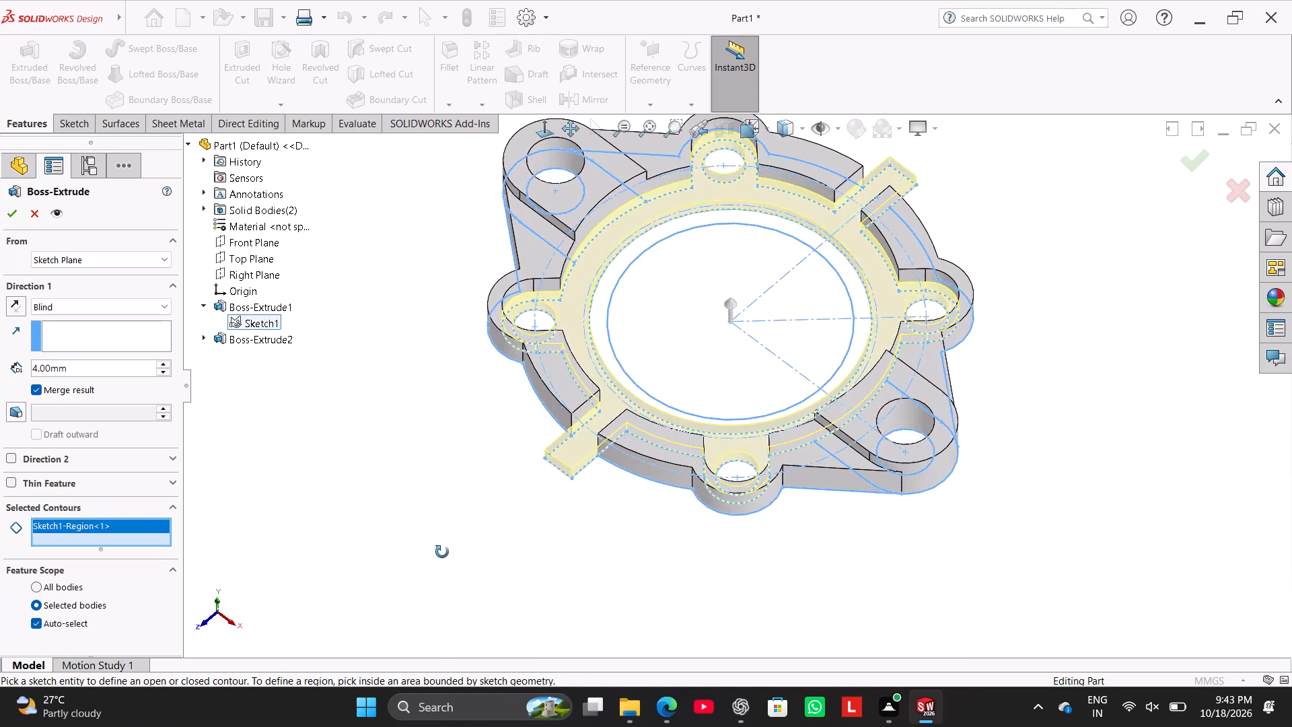
middle_click_drag(442, 552, 437, 549)
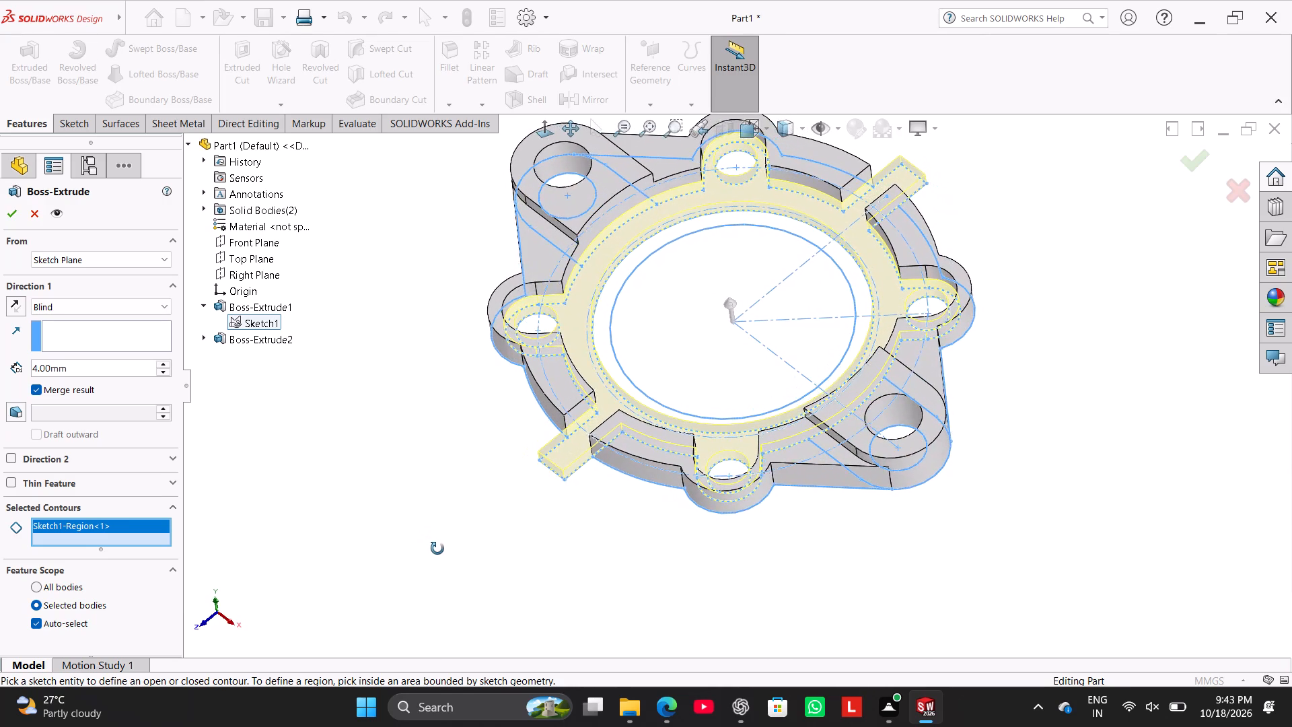
middle_click_drag(437, 549, 449, 559)
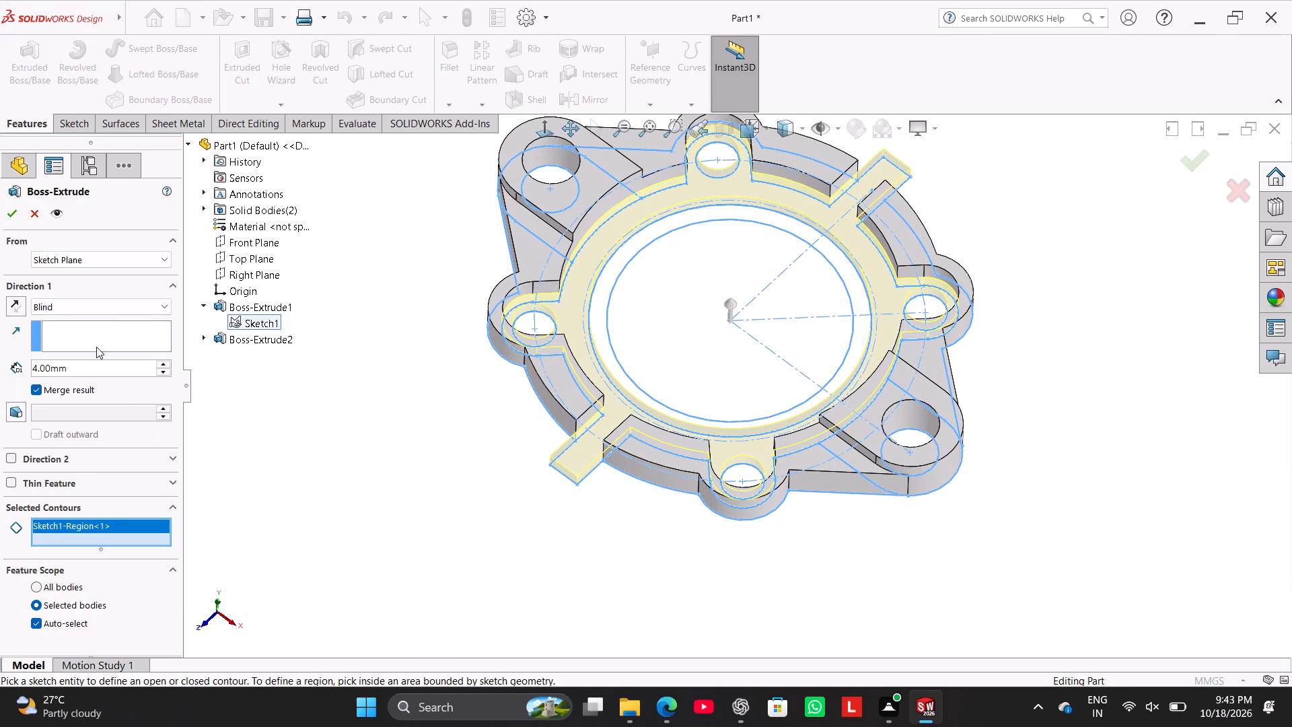
left_click(115, 262)
left_click(117, 286)
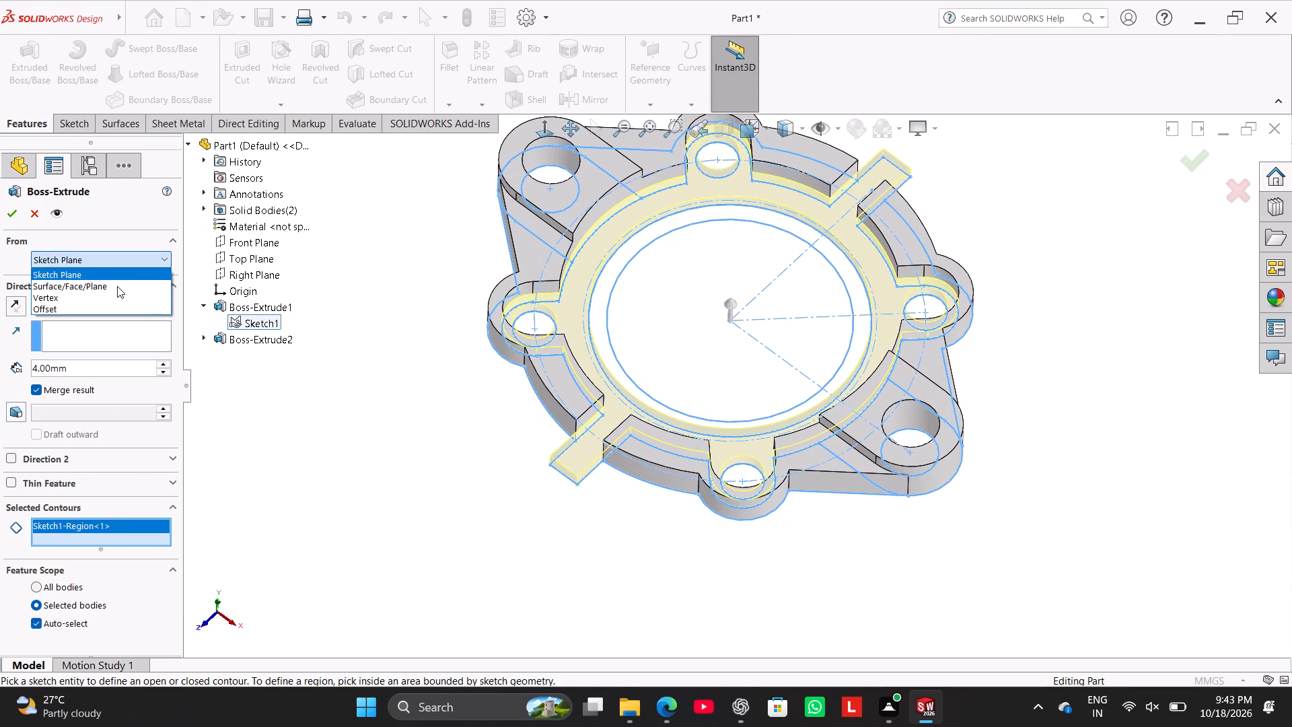
left_click(571, 202)
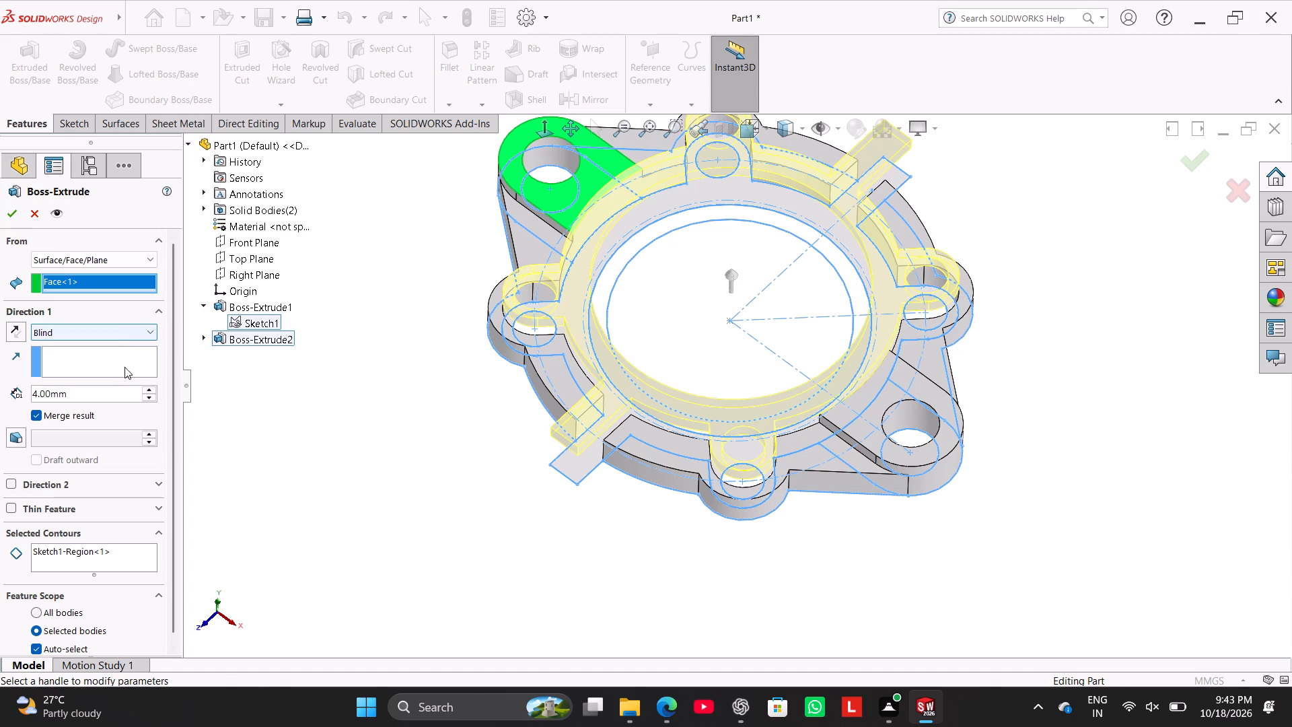
double_click(122, 392)
key("8")
key("Return")
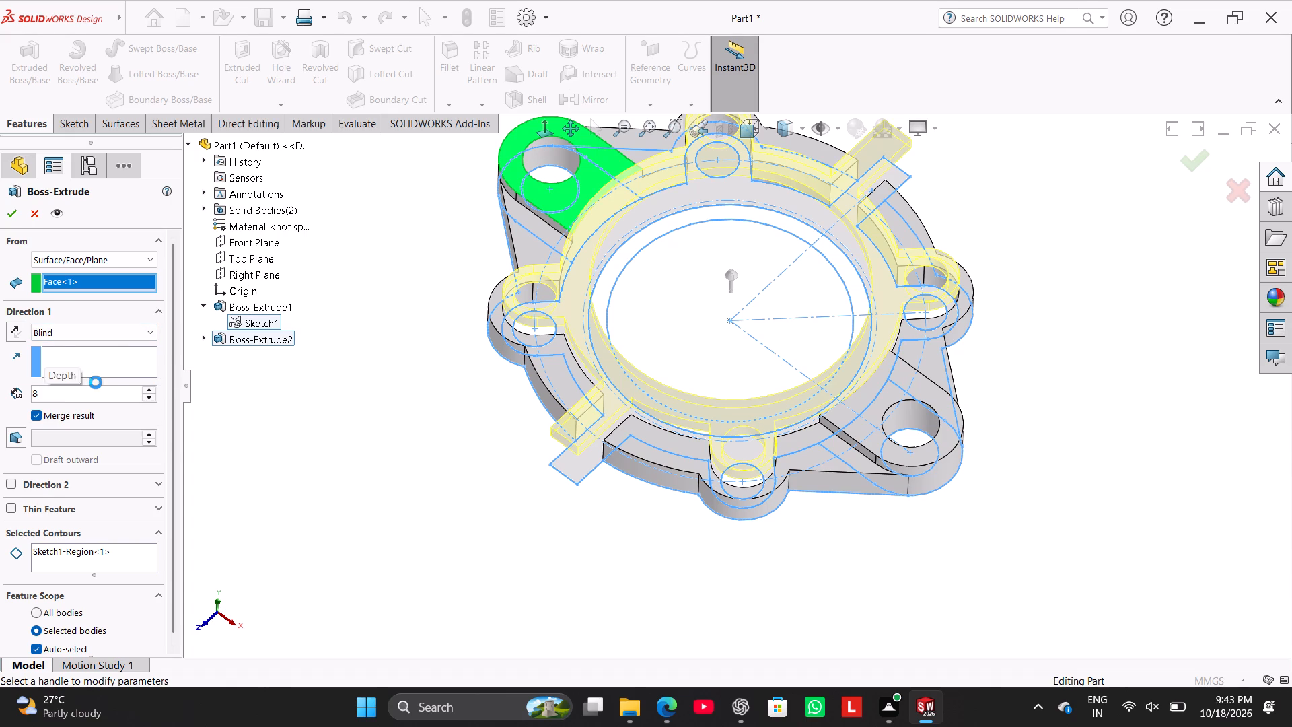
left_click(20, 215)
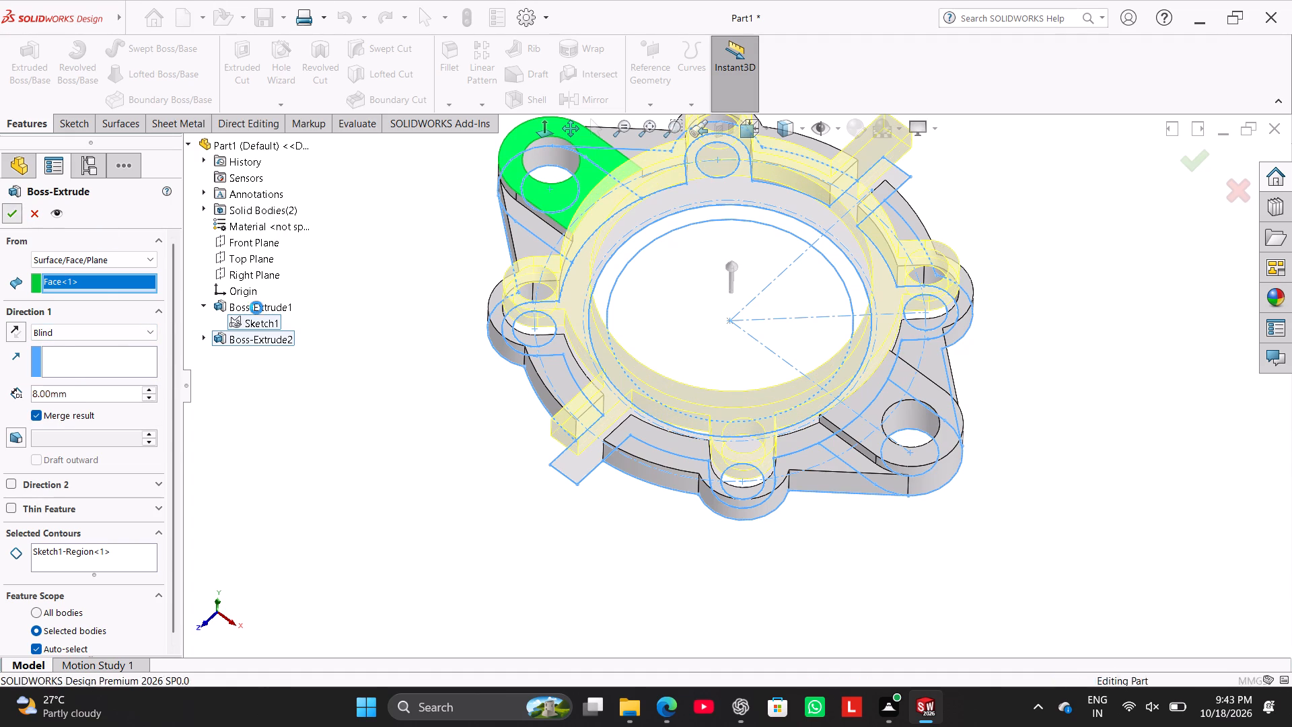
left_click(345, 367)
Edit the inner ring extrusion so it starts from the sketch plane with a depth of 22 mm.
middle_click_drag(427, 454, 456, 370)
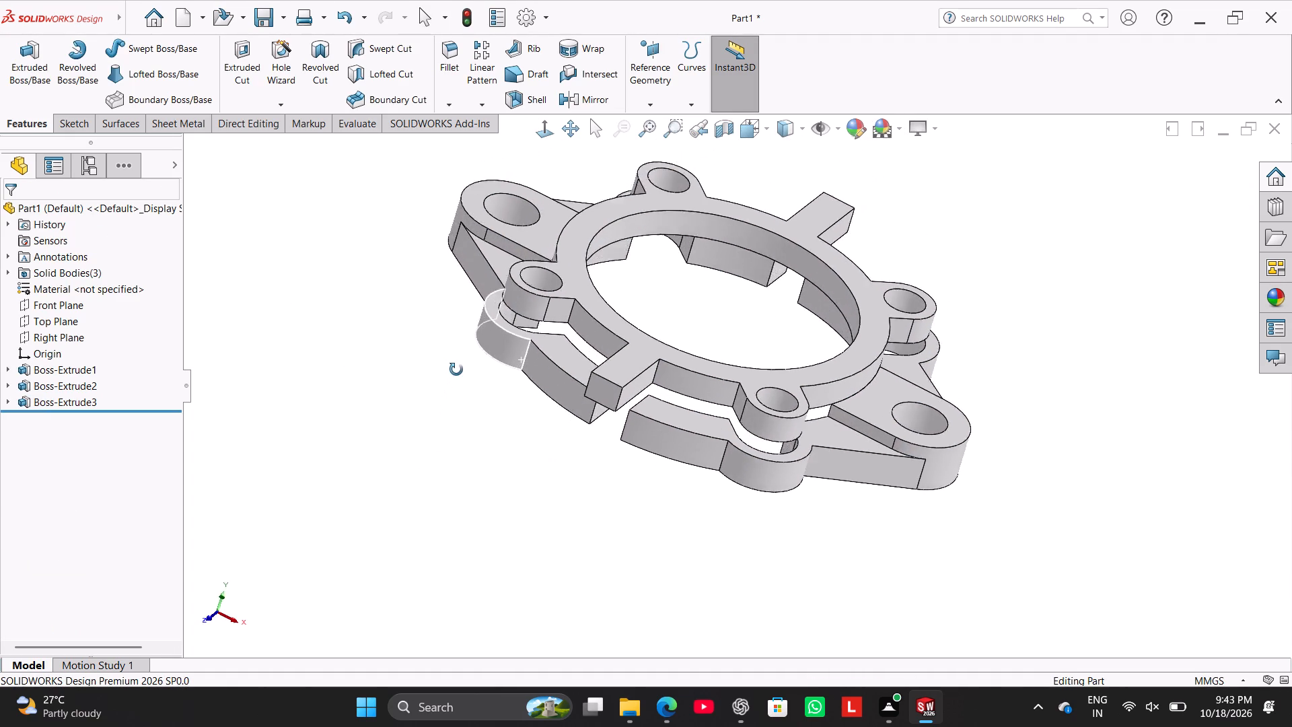
middle_click_drag(456, 370, 431, 333)
left_click(420, 359)
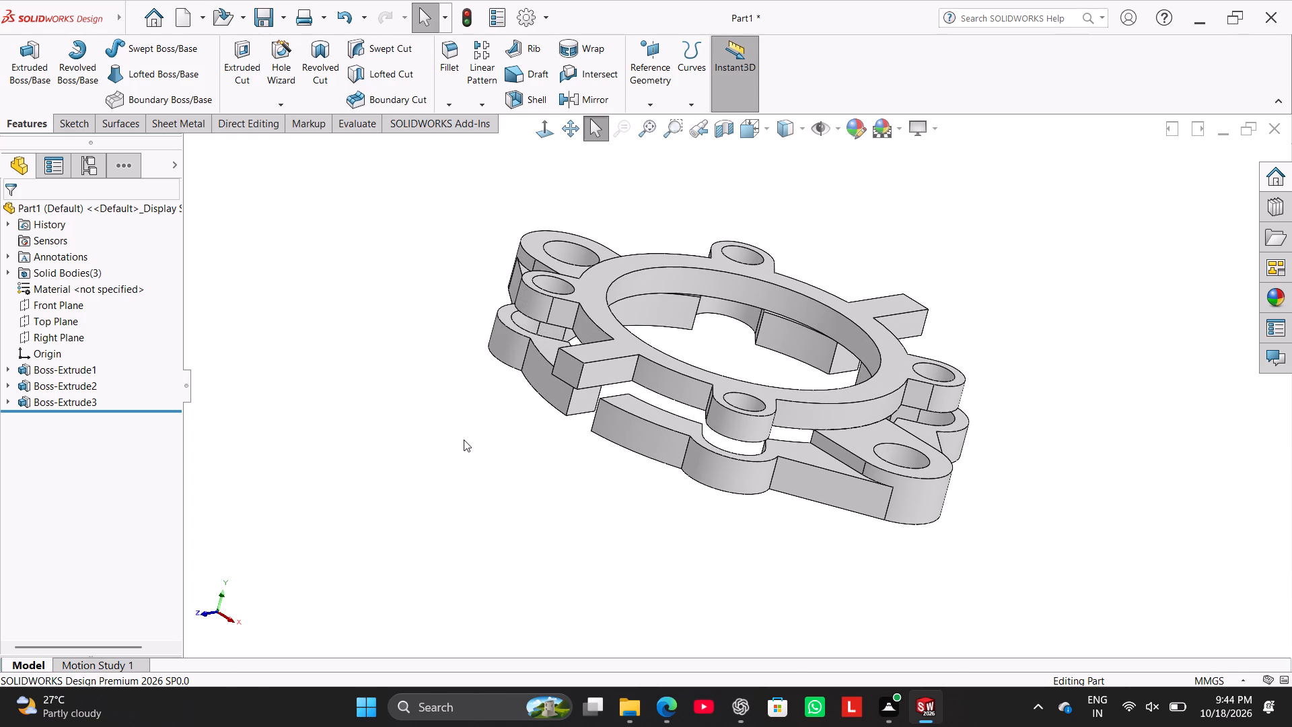
middle_click_drag(466, 444, 411, 384)
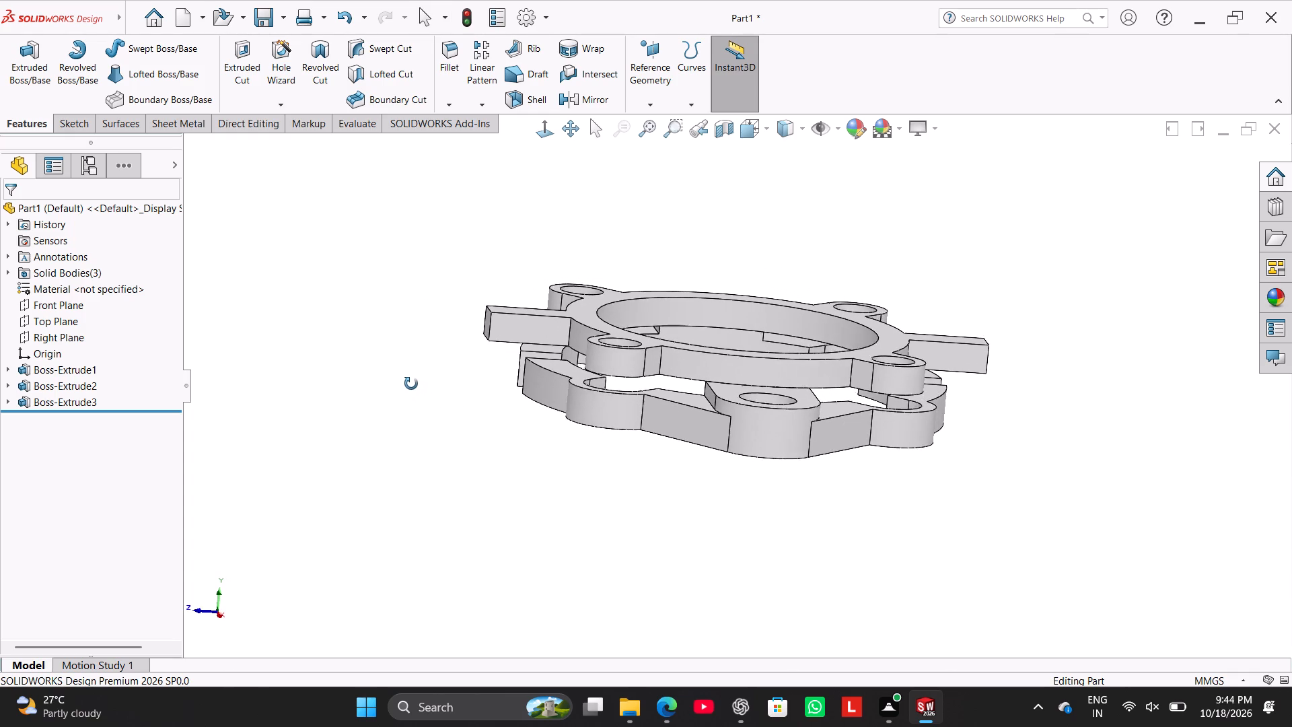
middle_click_drag(411, 384, 432, 392)
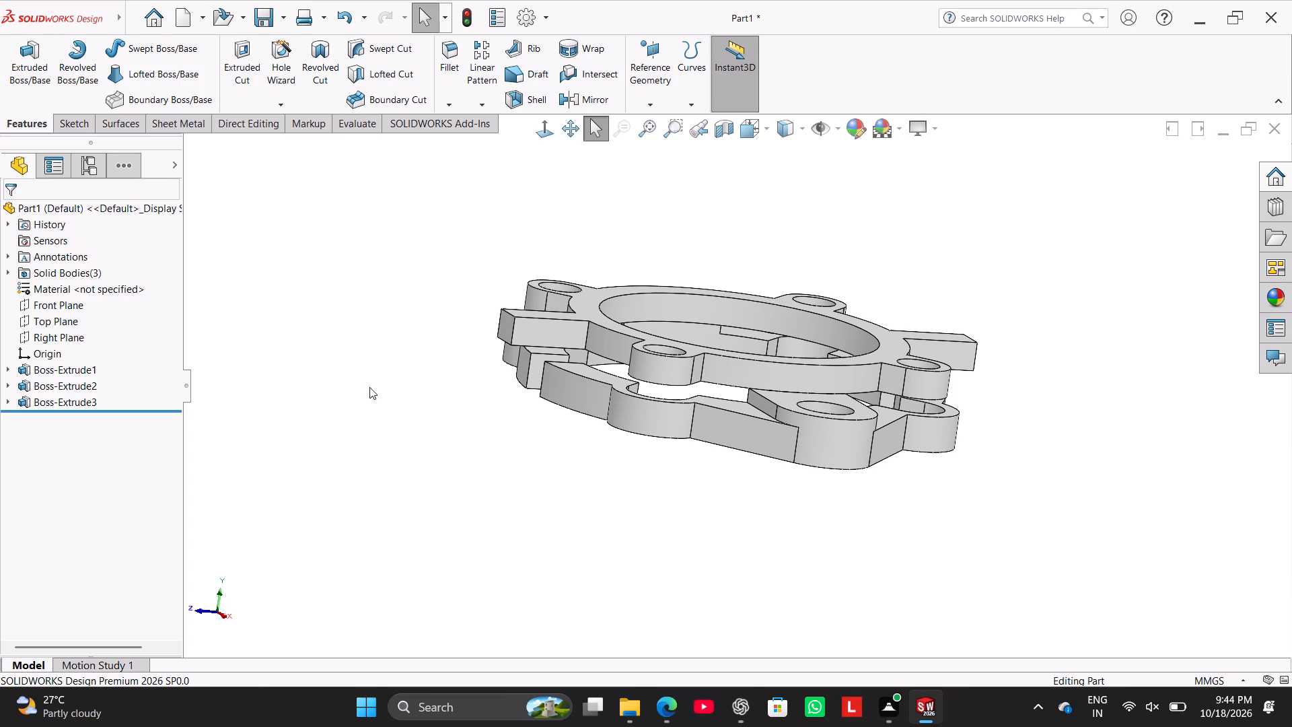
middle_click_drag(381, 410, 400, 494)
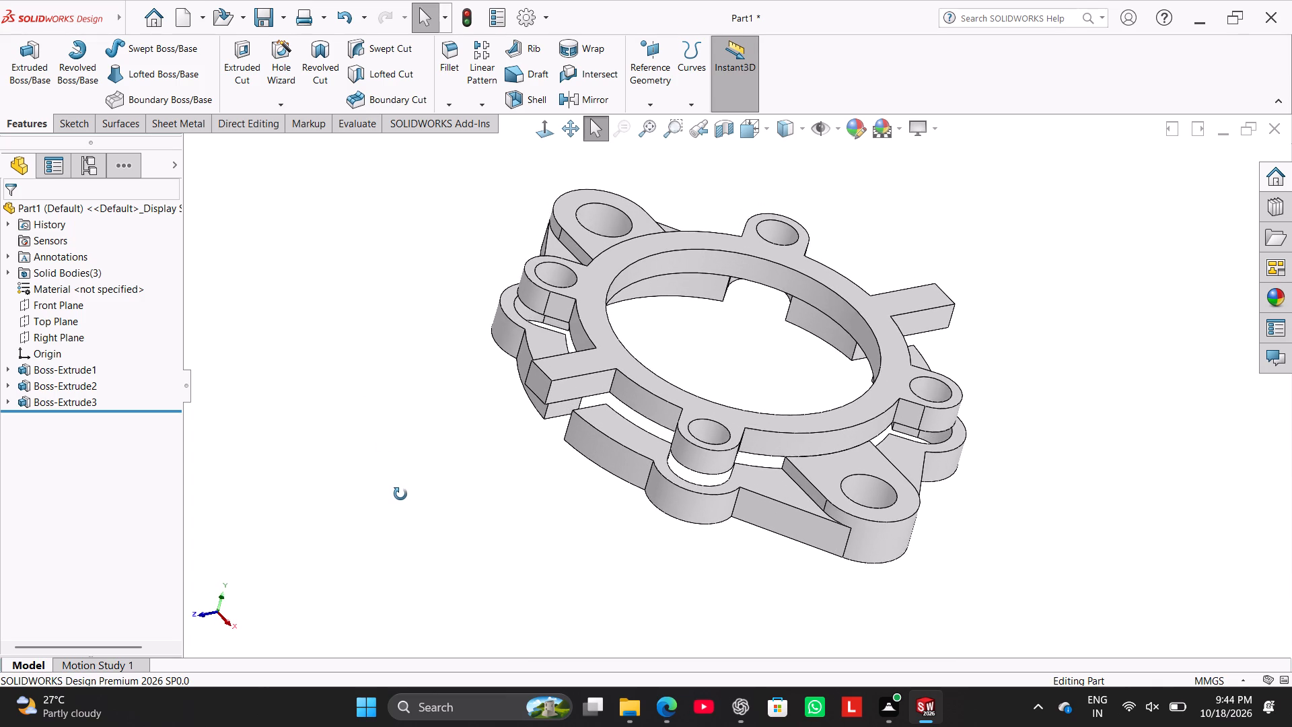
middle_click_drag(400, 494, 398, 489)
right_click(71, 403)
left_click(87, 362)
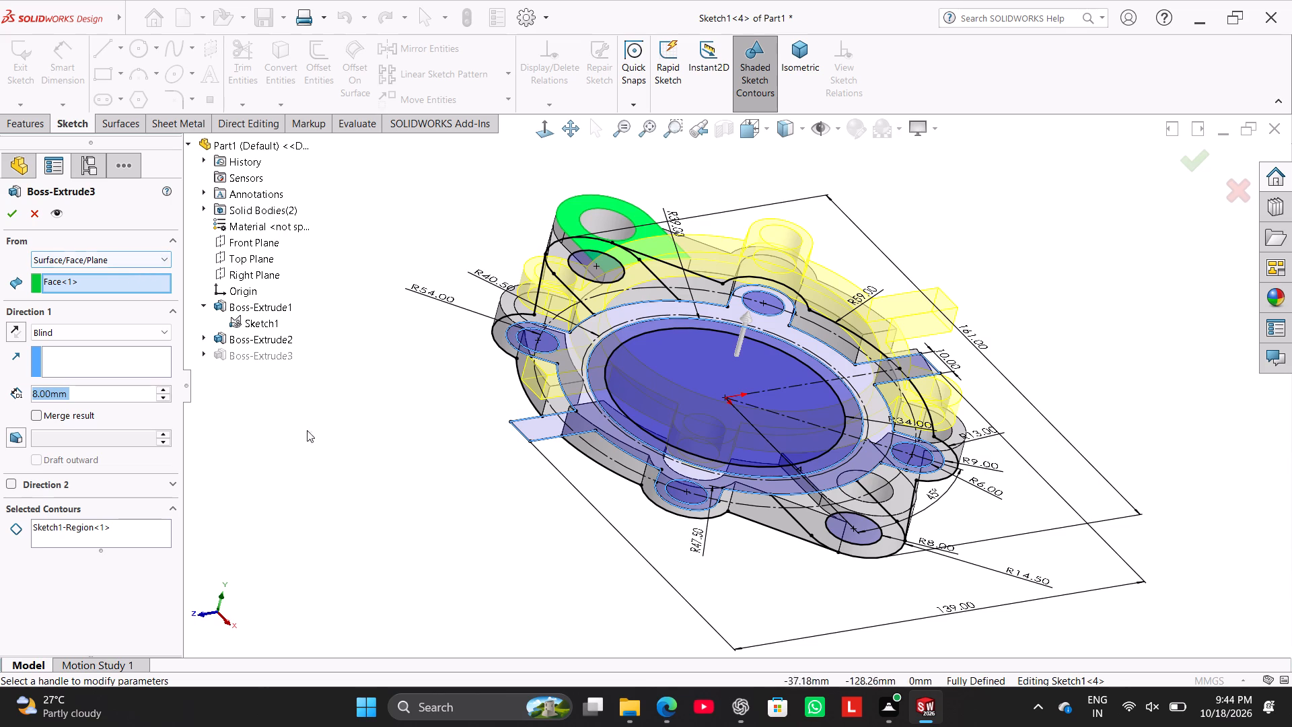
middle_click_drag(349, 471, 404, 282)
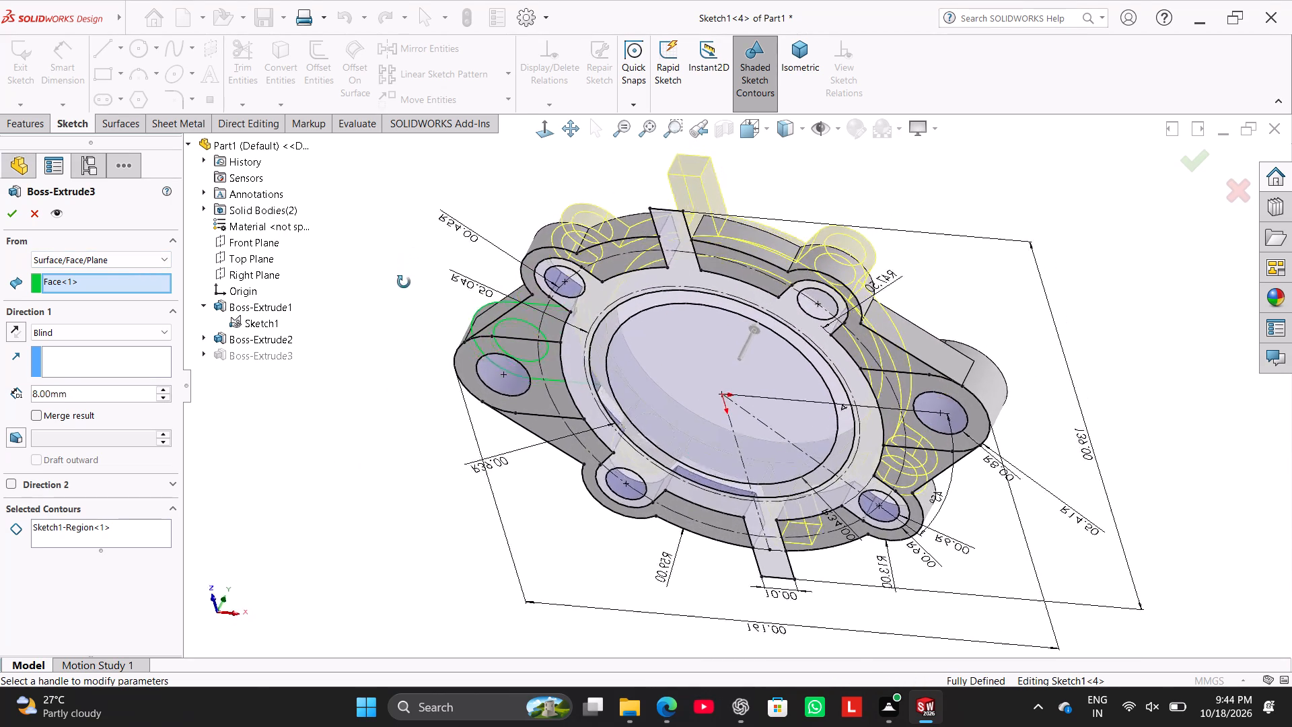
middle_click_drag(404, 282, 378, 431)
left_click(162, 256)
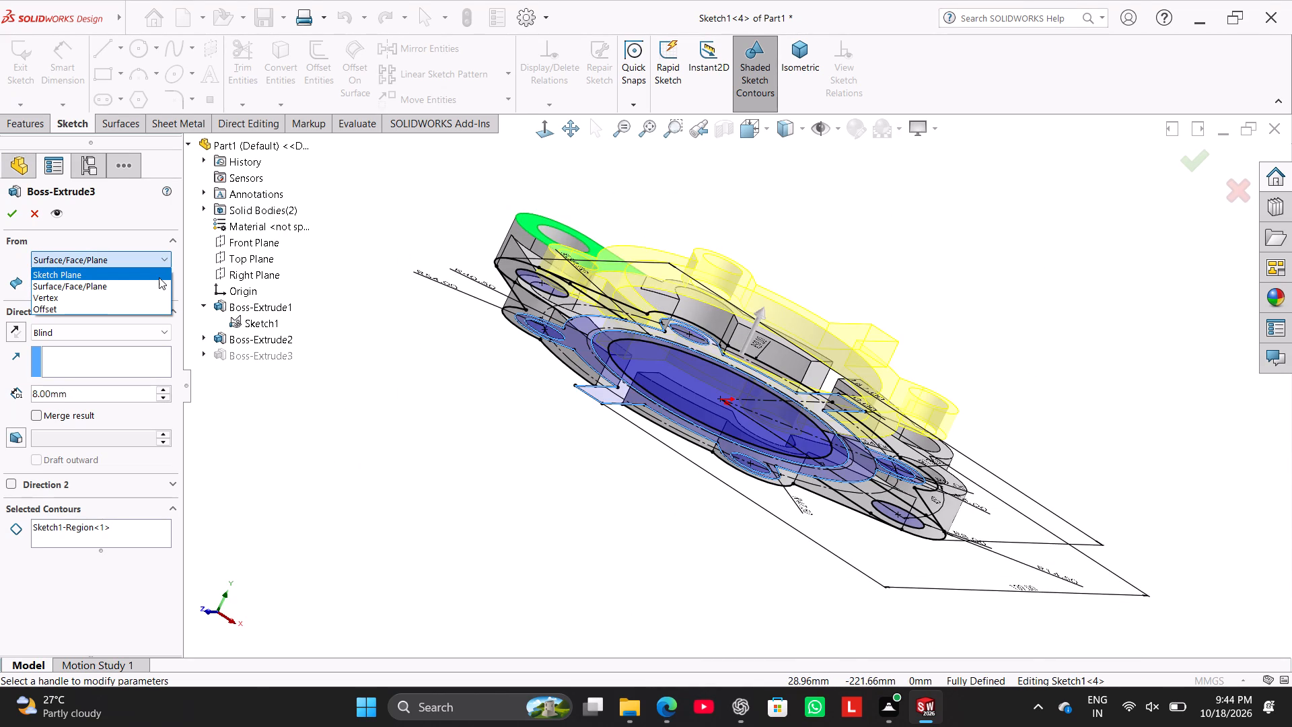
left_click(159, 277)
double_click(106, 374)
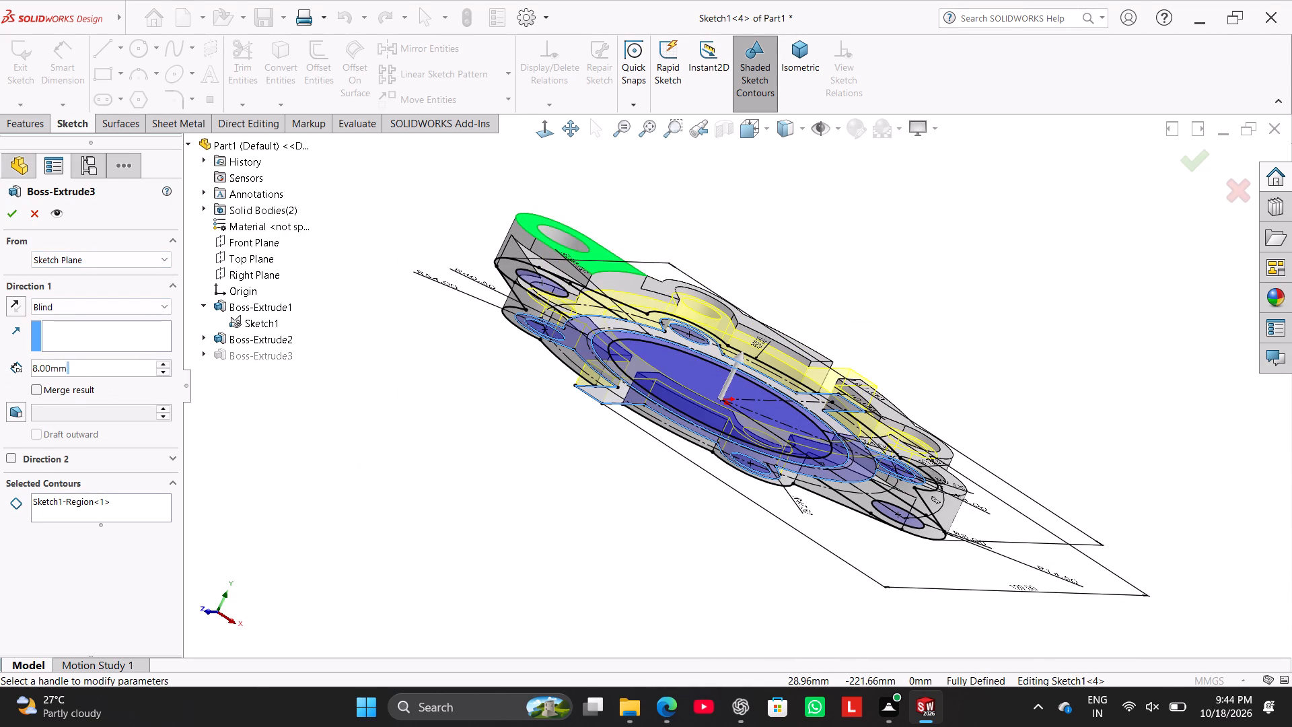
type("10+4+8")
key("Return")
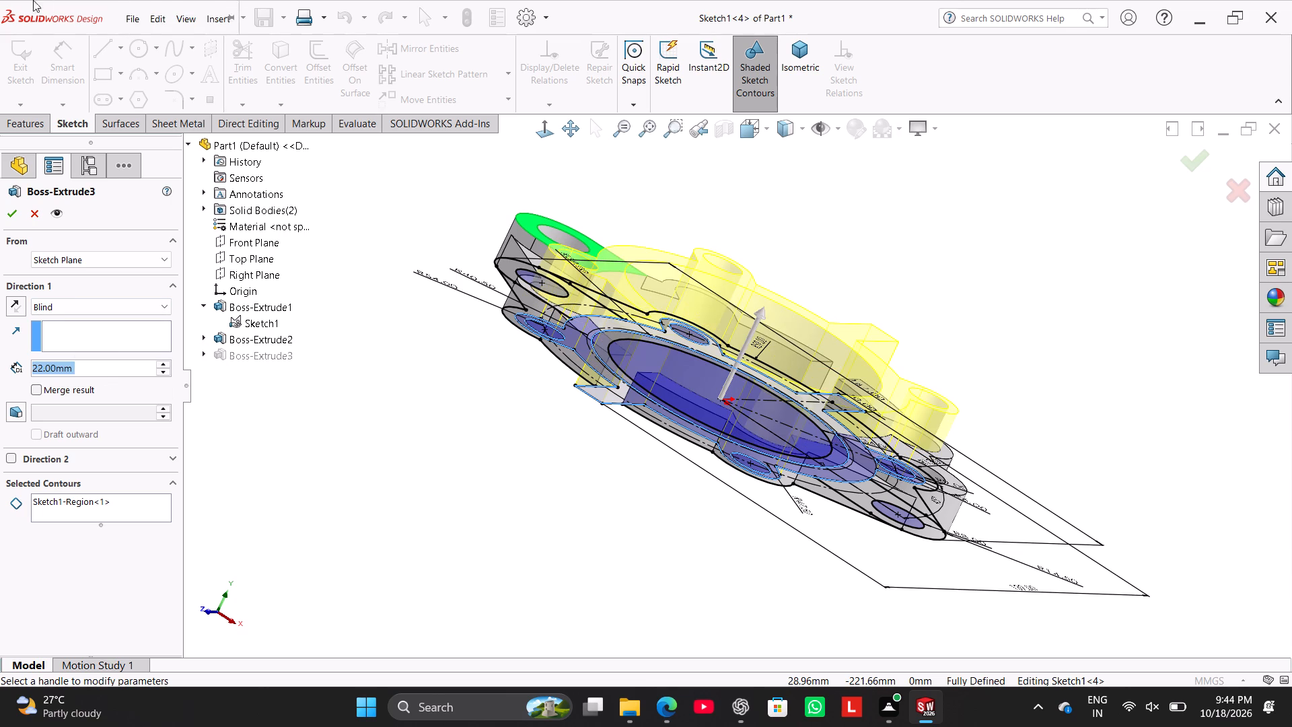
left_click(13, 208)
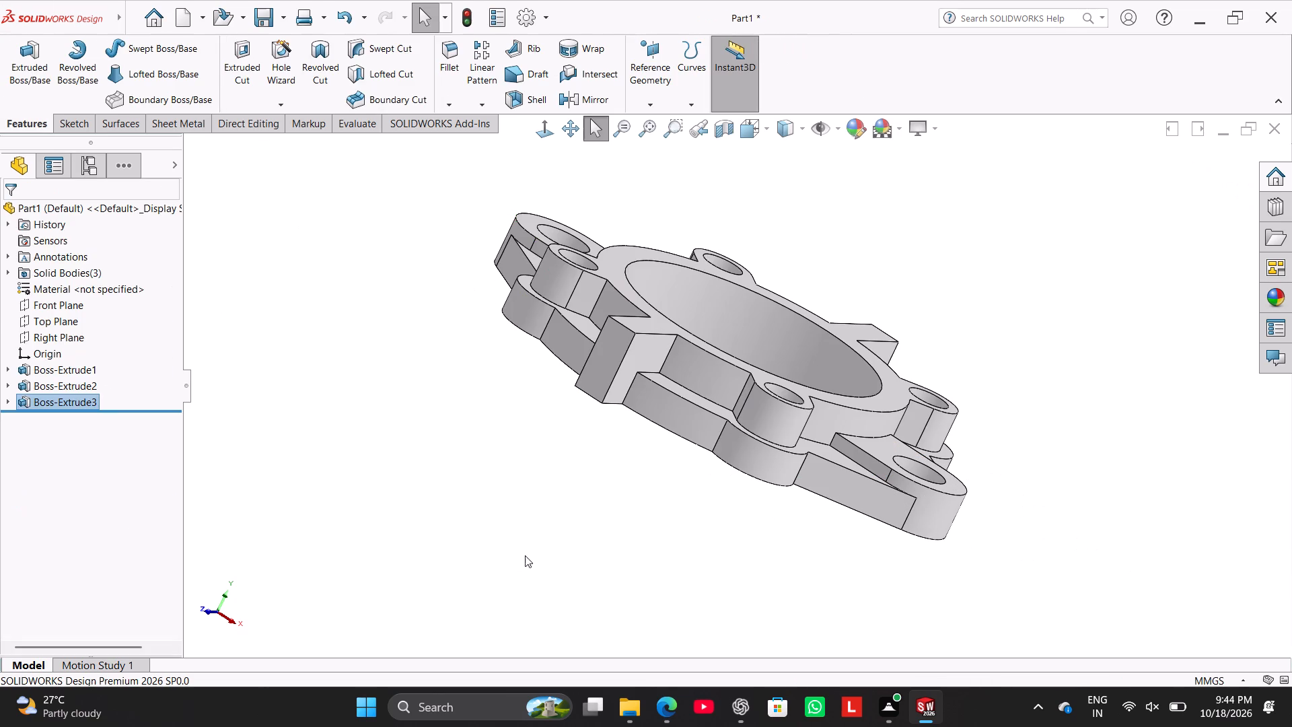
Examine the flange from its underside and around the inner ring, then return to the isometric view.
left_click(544, 528)
middle_click_drag(537, 516, 557, 311)
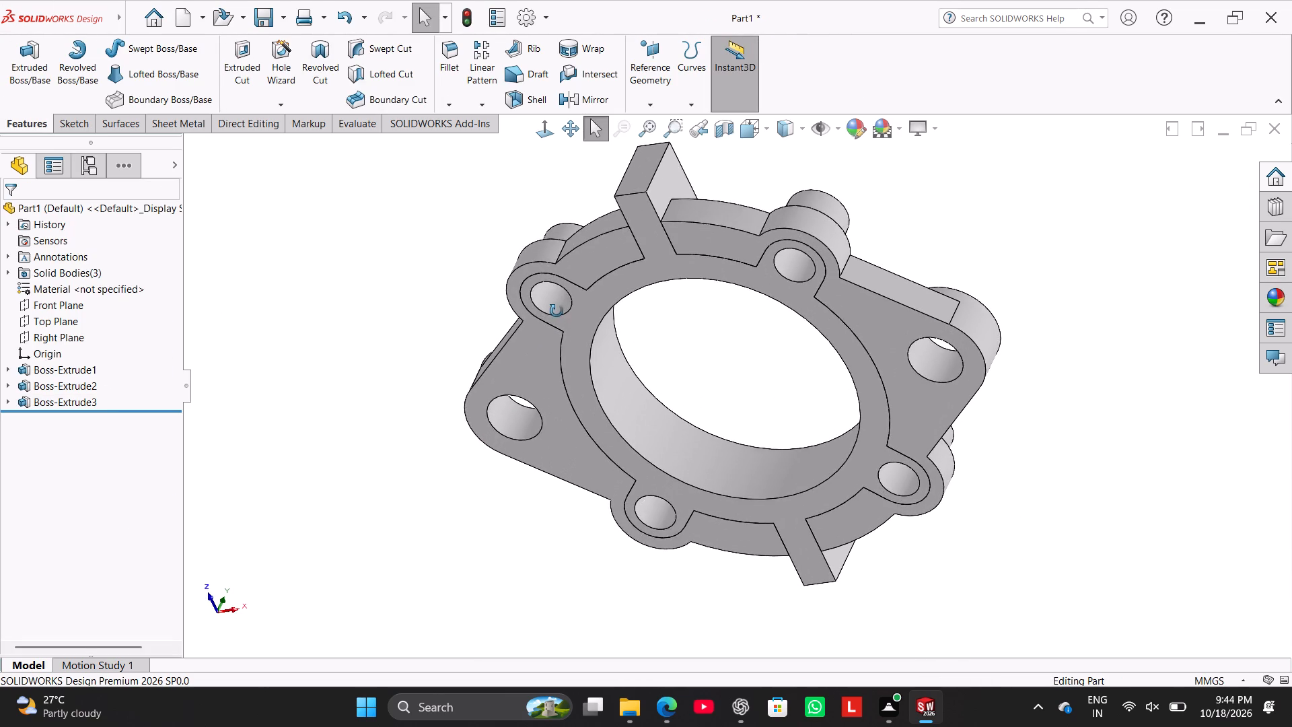
middle_click_drag(557, 311, 589, 247)
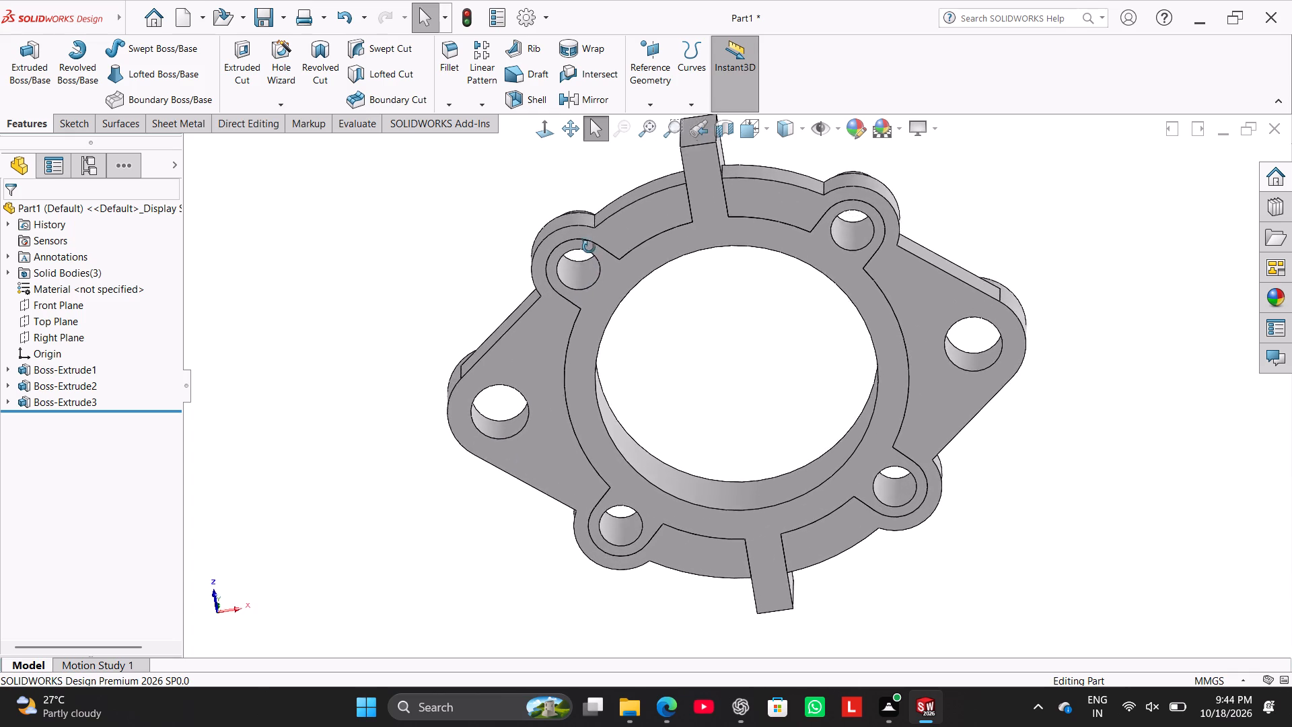
middle_click_drag(589, 247, 600, 448)
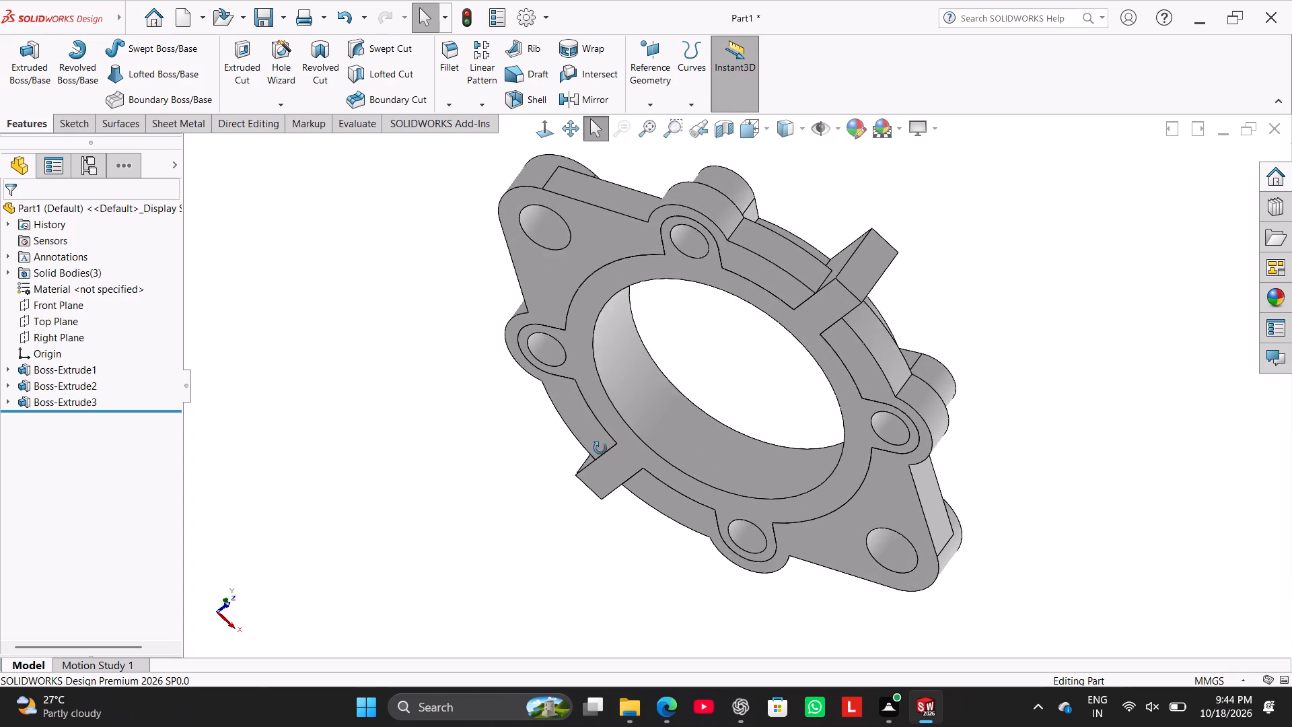
middle_click_drag(600, 448, 605, 443)
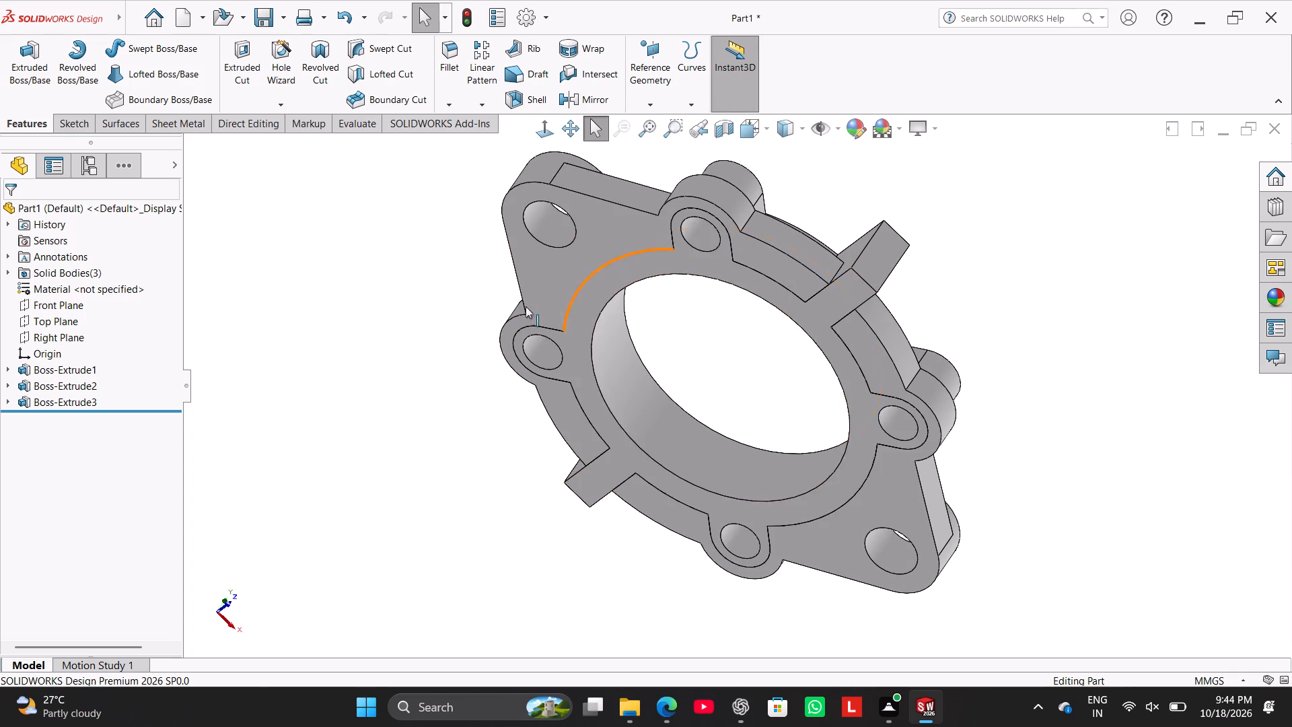
middle_click_drag(453, 326, 387, 407)
right_click_drag(316, 508, 441, 417)
left_click(378, 465)
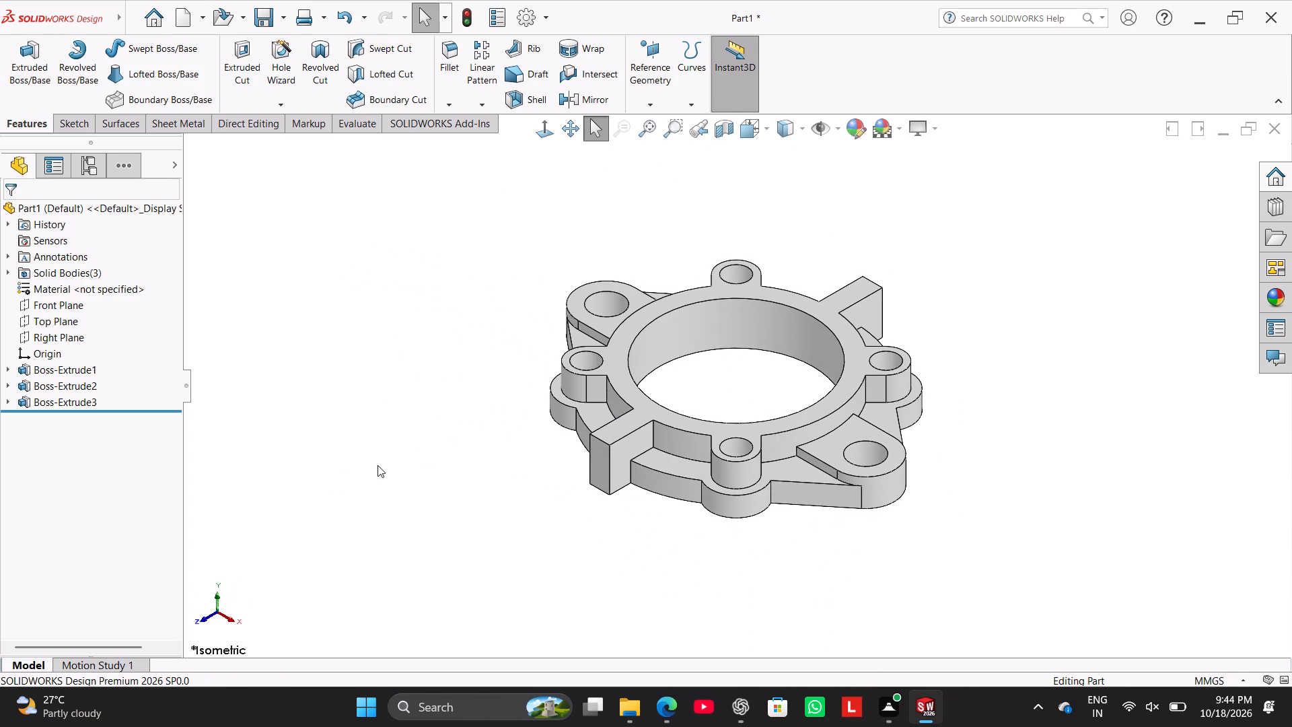
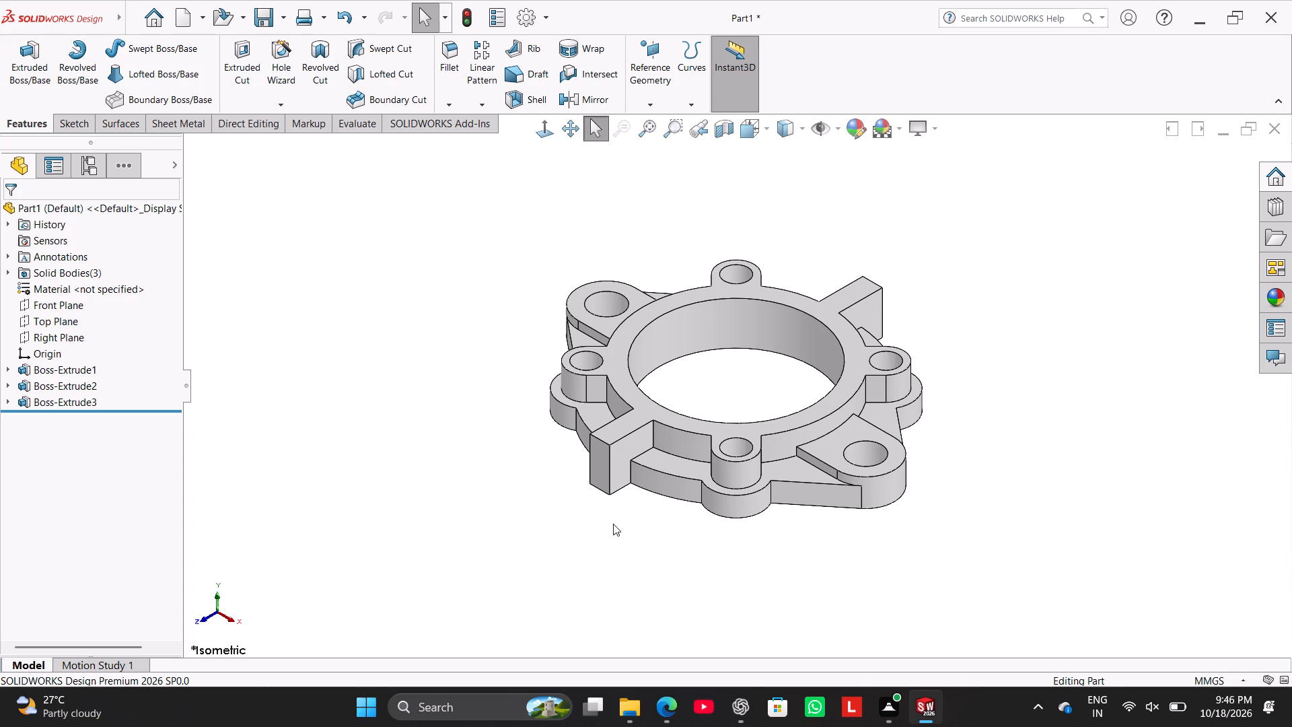
Examine the flange's underside and side profile to compare the heights of its stepped regions.
middle_click_drag(476, 495, 452, 203)
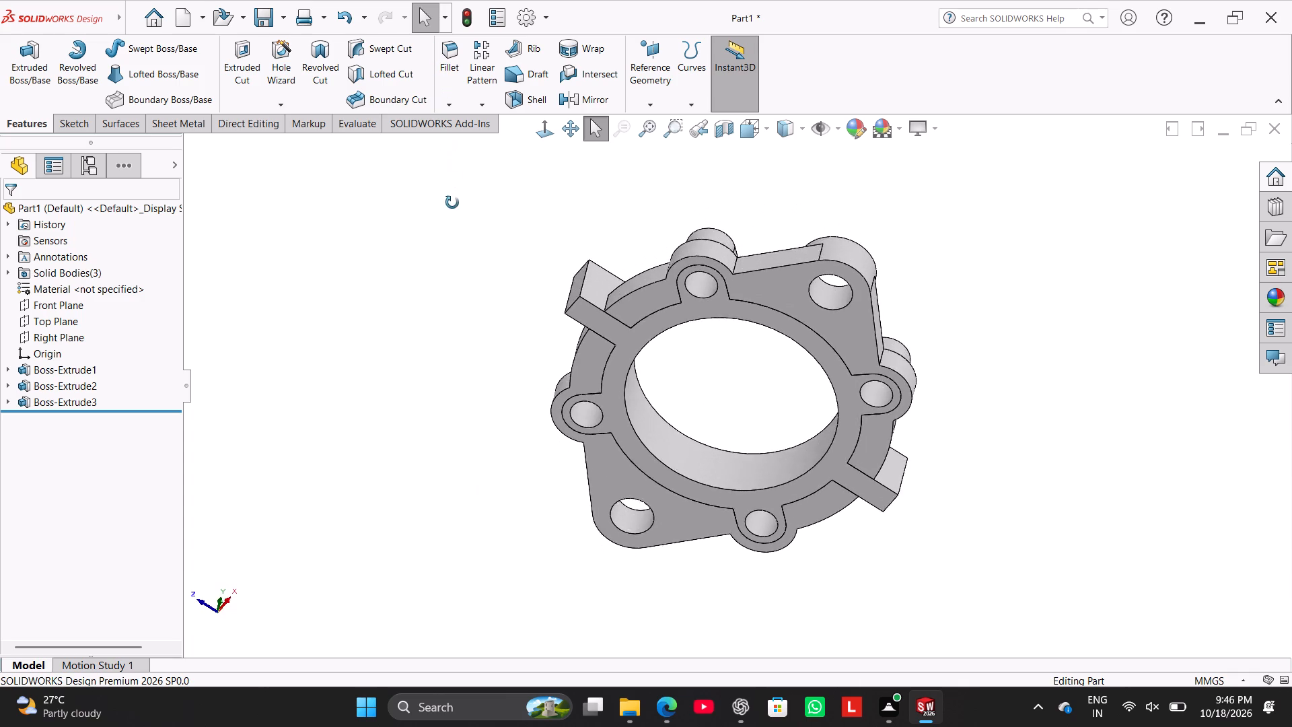
middle_click_drag(452, 203, 472, 323)
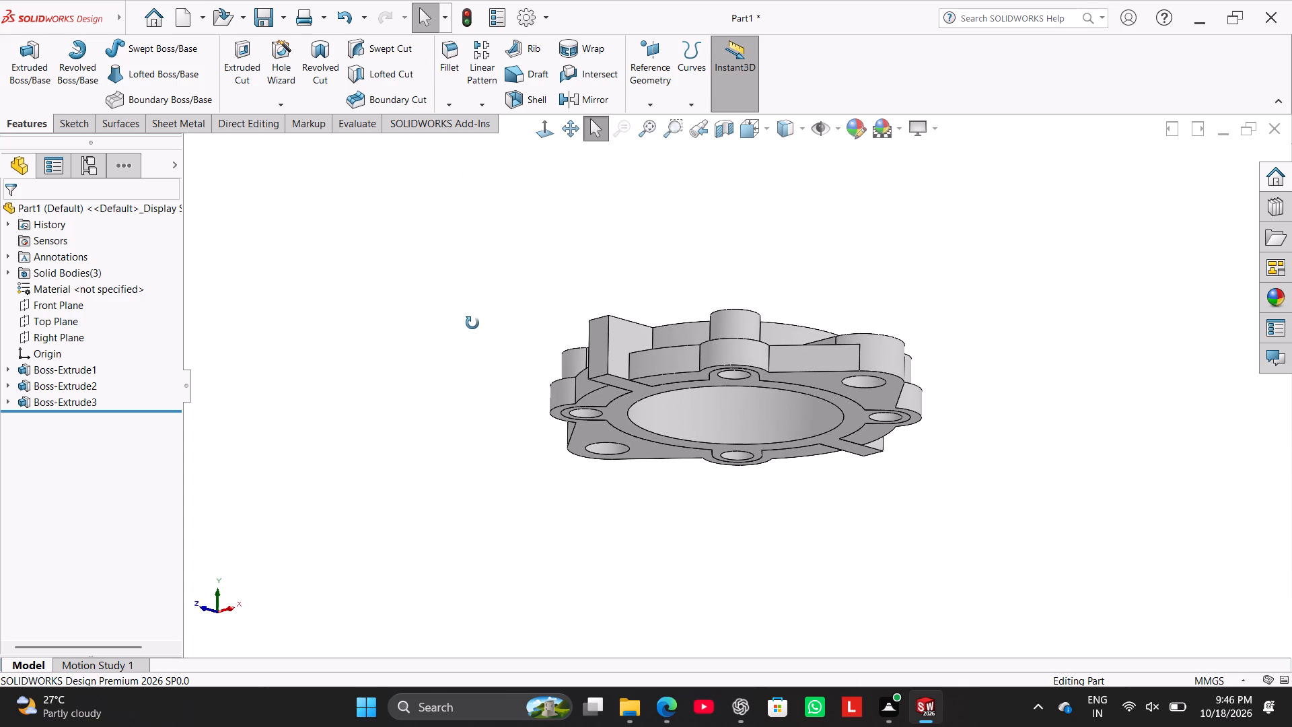
middle_click_drag(472, 323, 484, 336)
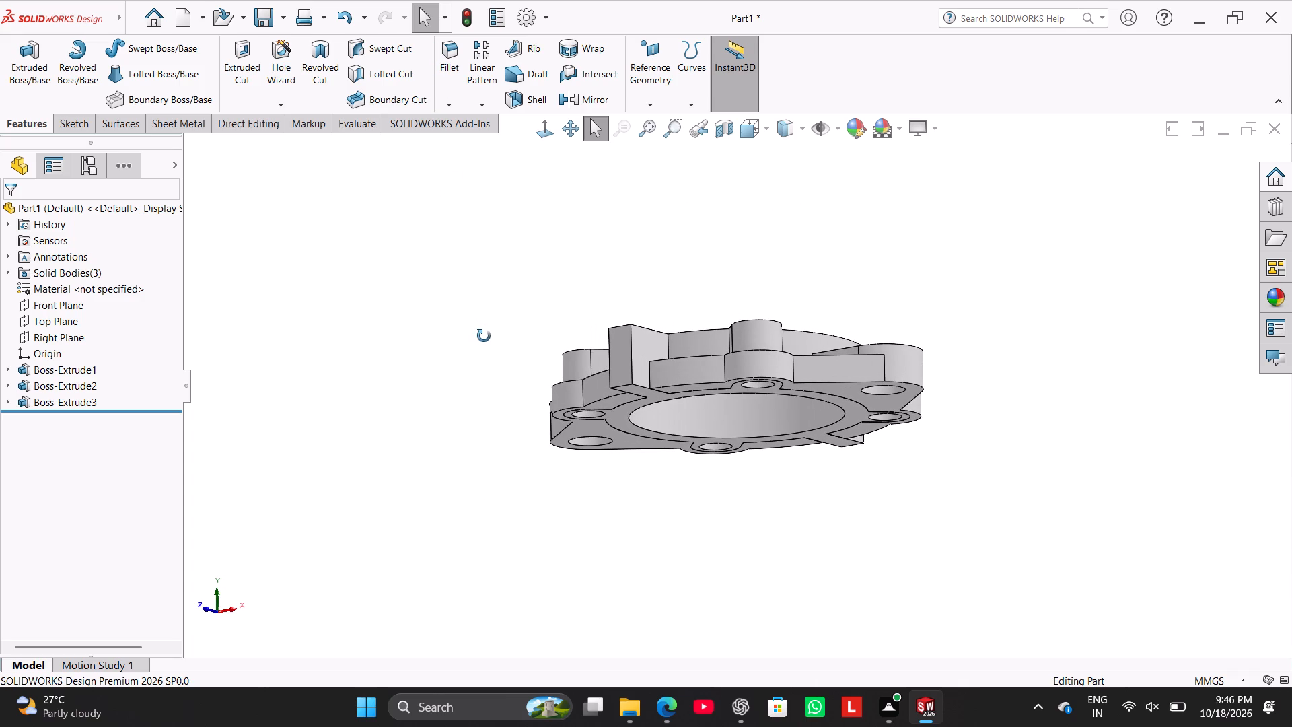
middle_click_drag(484, 336, 486, 337)
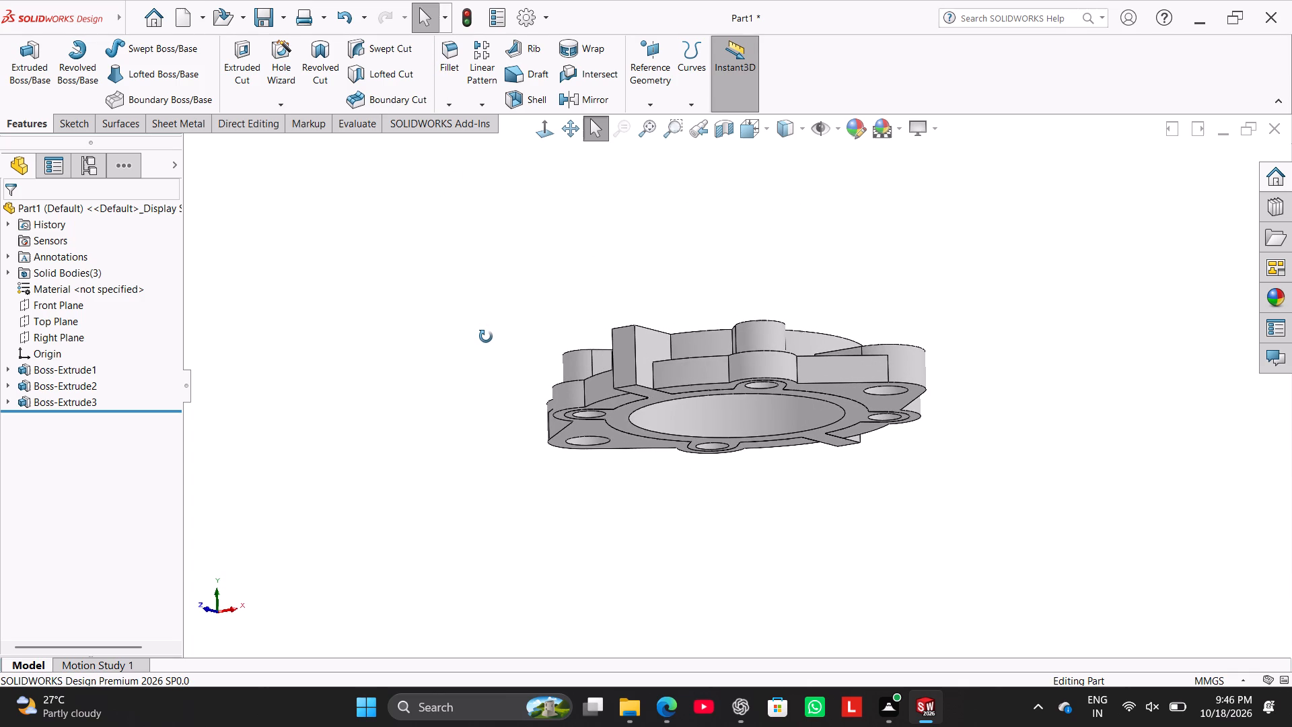
middle_click_drag(486, 337, 495, 366)
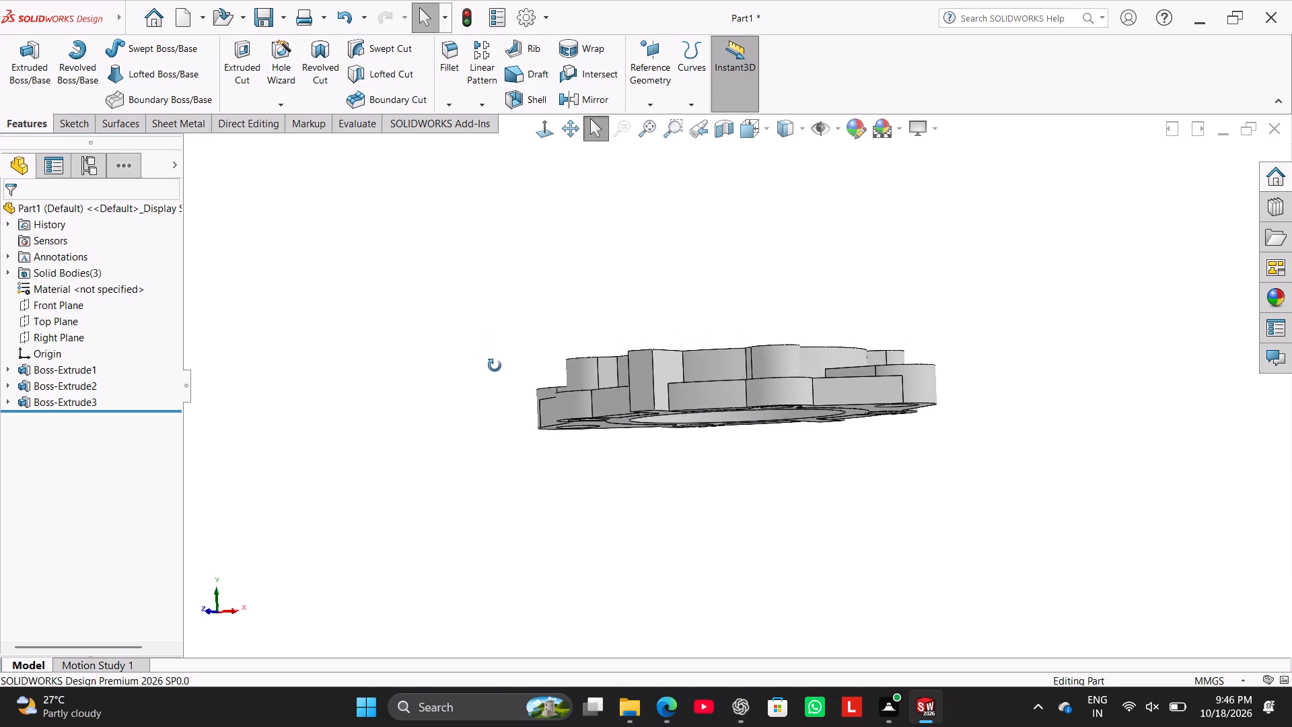
middle_click_drag(495, 366, 474, 365)
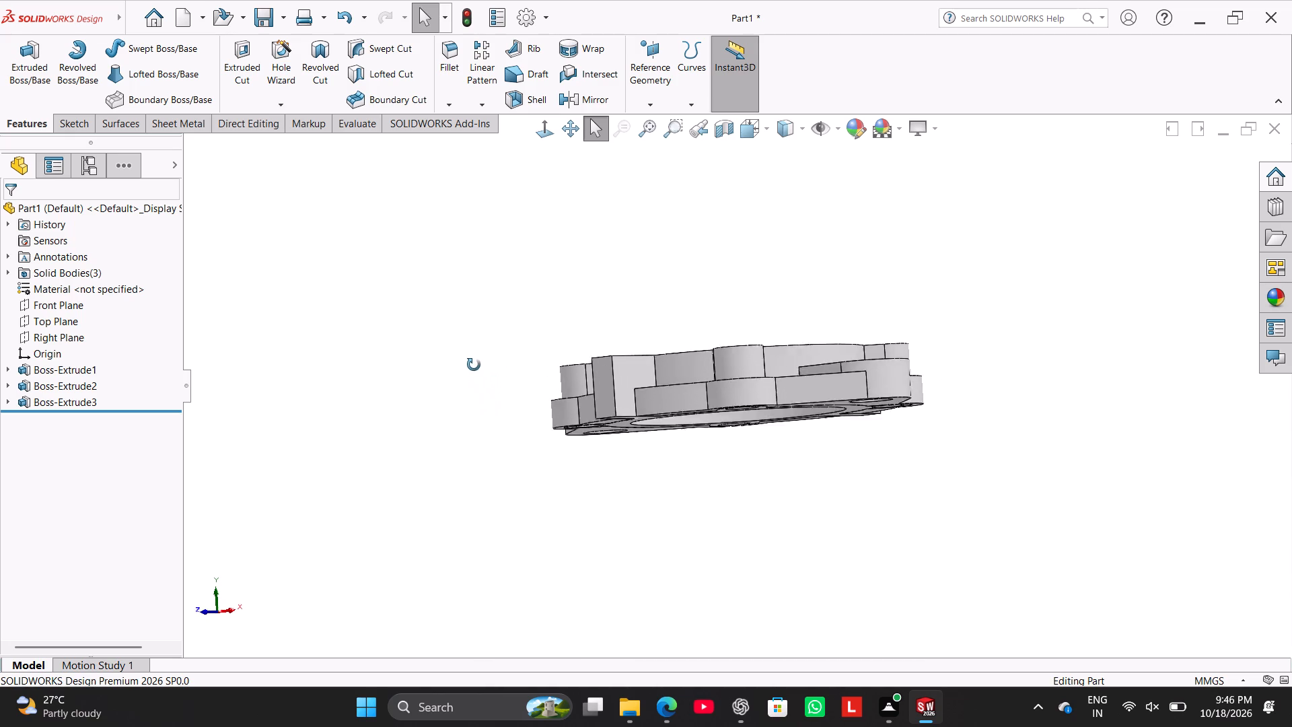
middle_click_drag(474, 365, 459, 482)
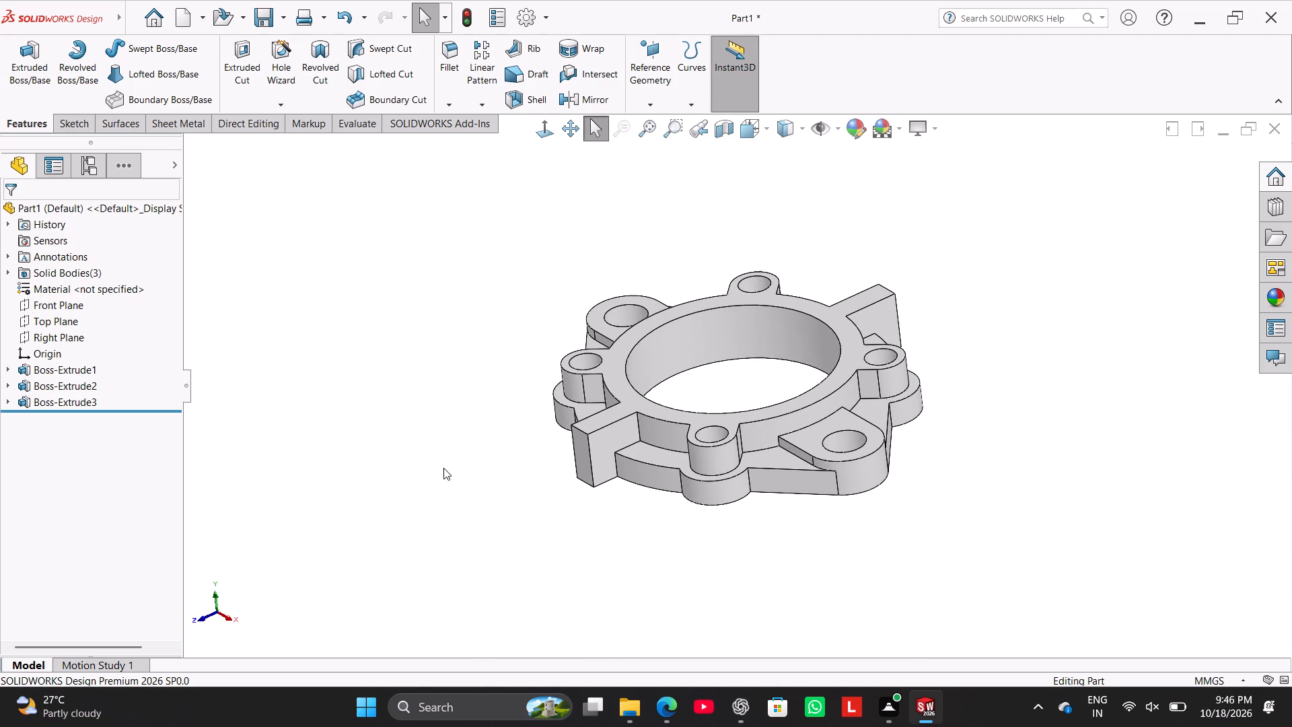
Edit the inner ring extrusion Boss-Extrude3 to a 12 mm depth, starting from the top face of the outer ring.
right_click(89, 396)
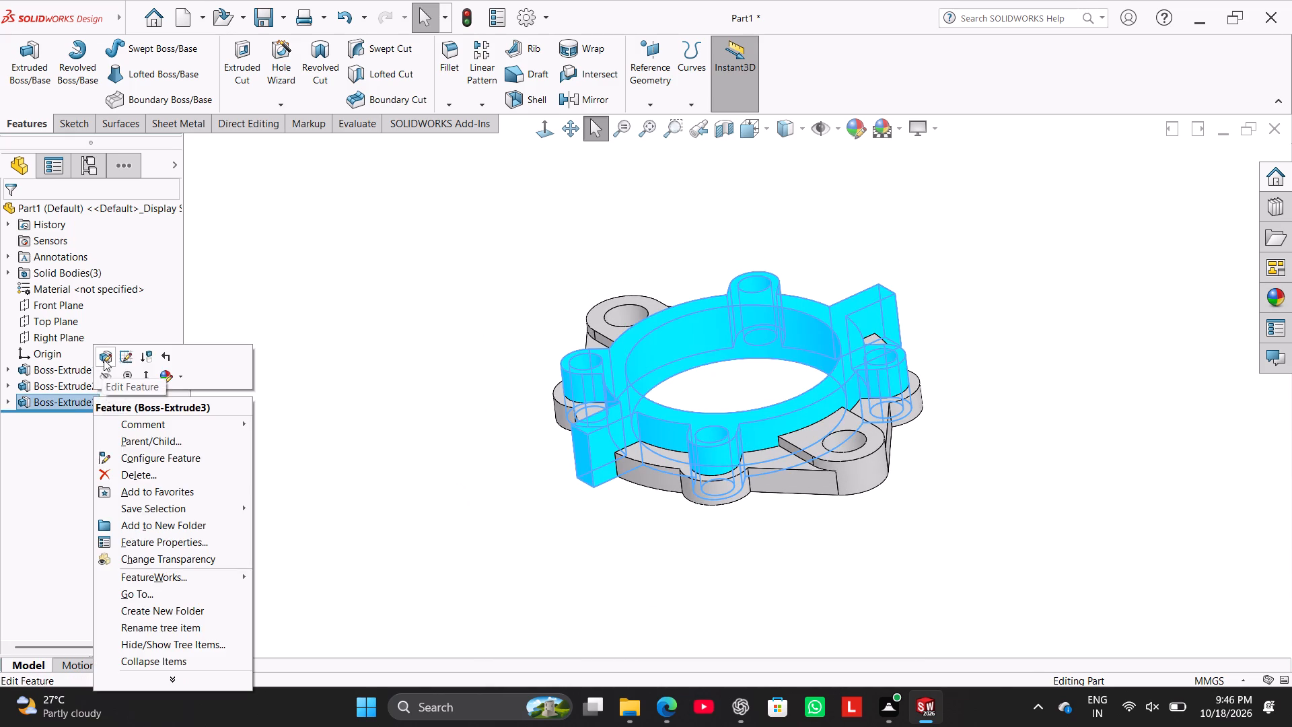
left_click(104, 359)
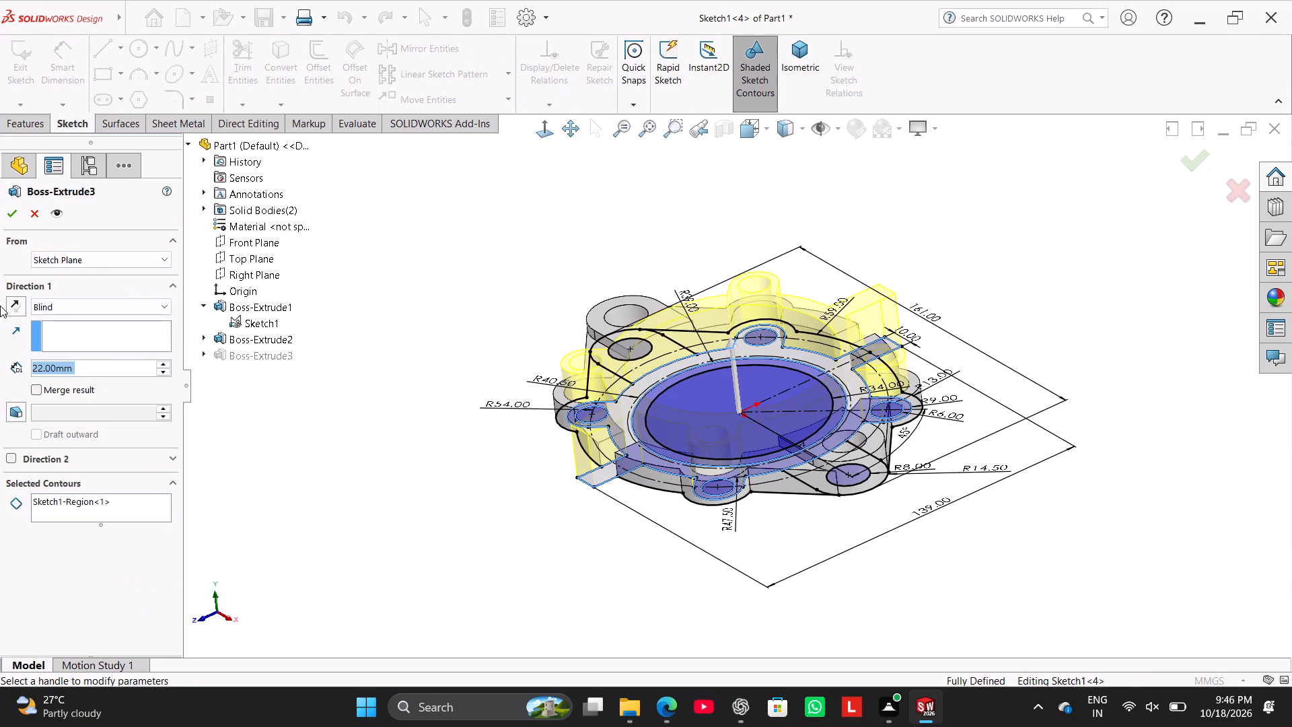
key("8")
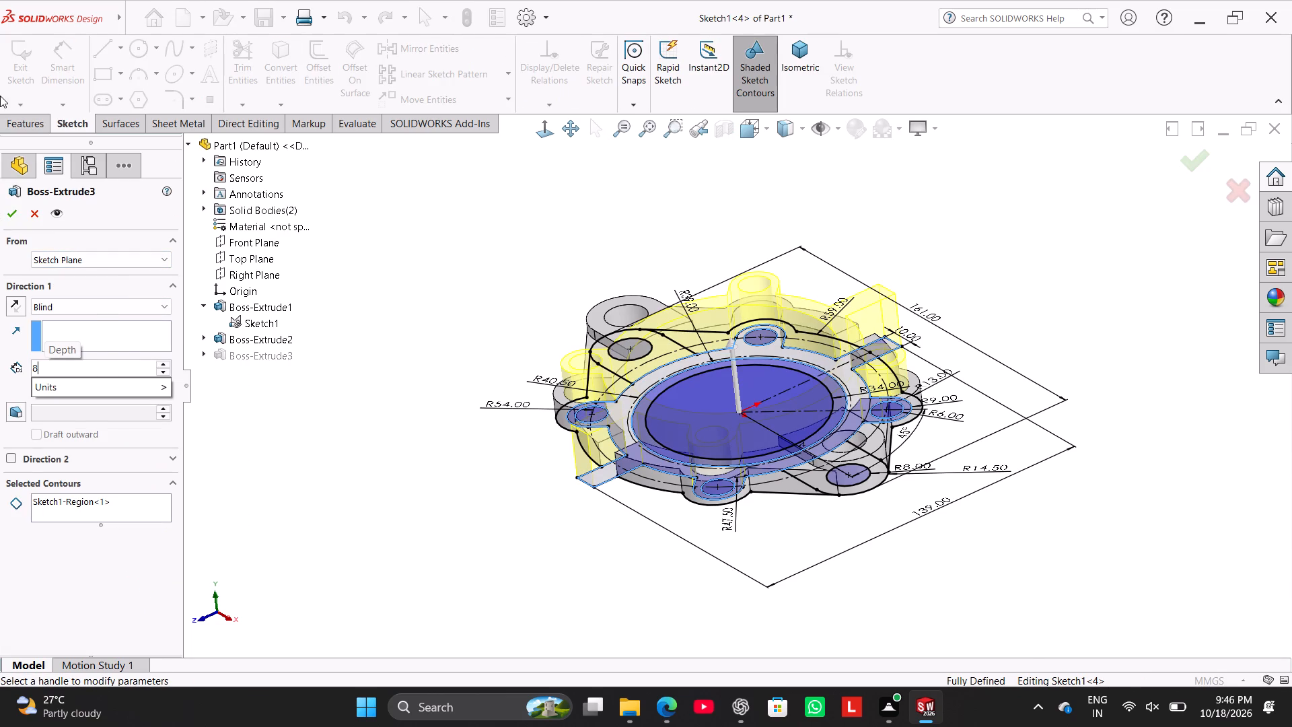
key("BackSpace")
key("BackSpace")
type("8+")
key("4")
key("Return")
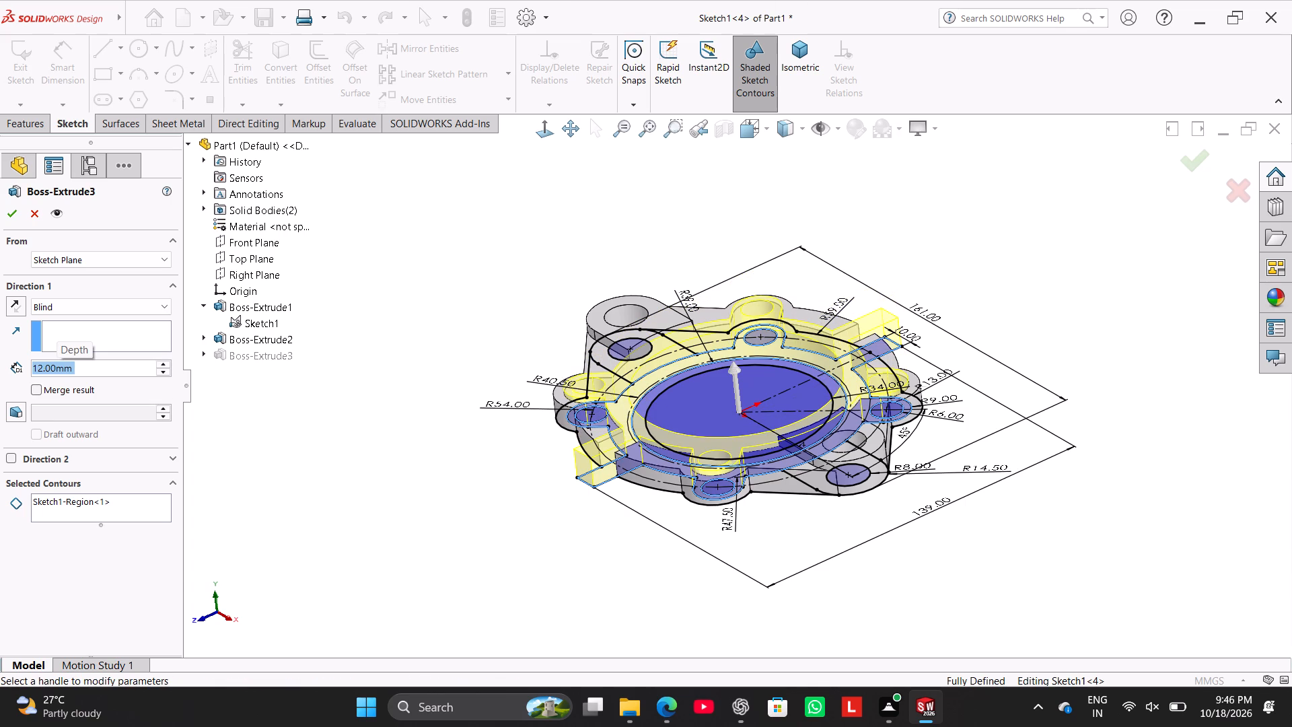
left_click(147, 261)
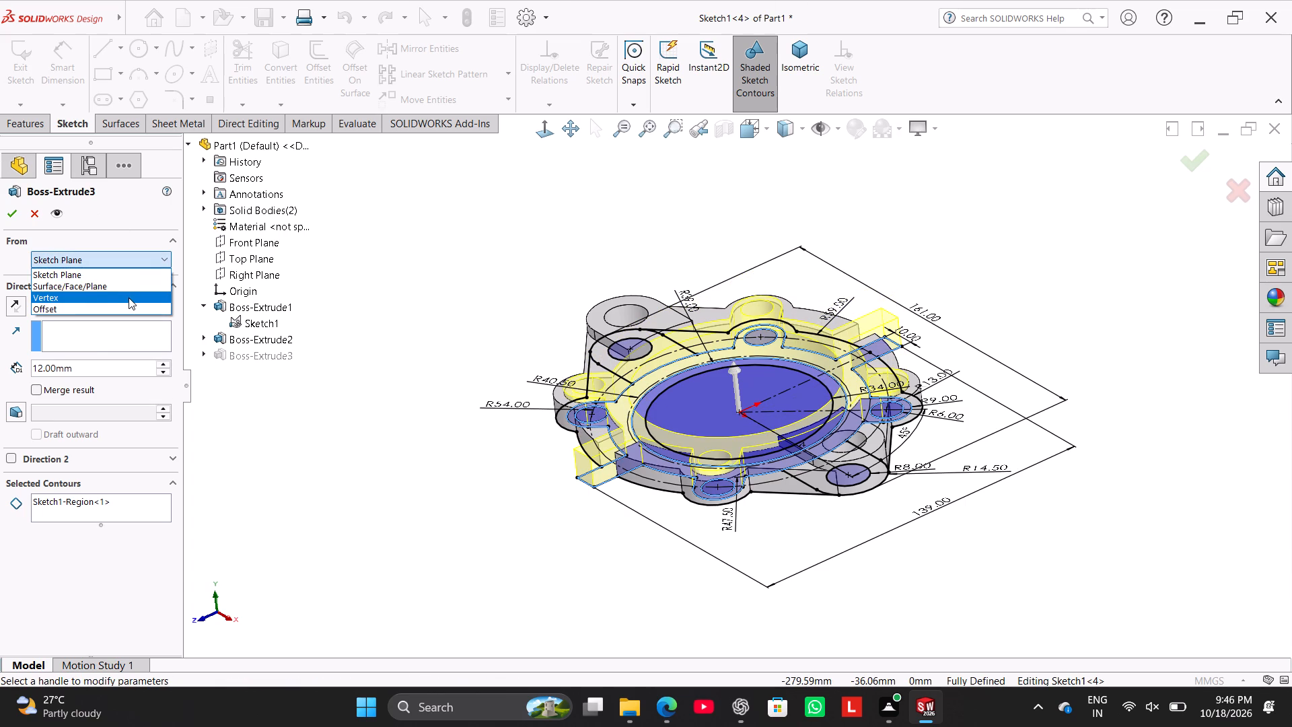
left_click(124, 289)
scroll(653, 329, "down", 1)
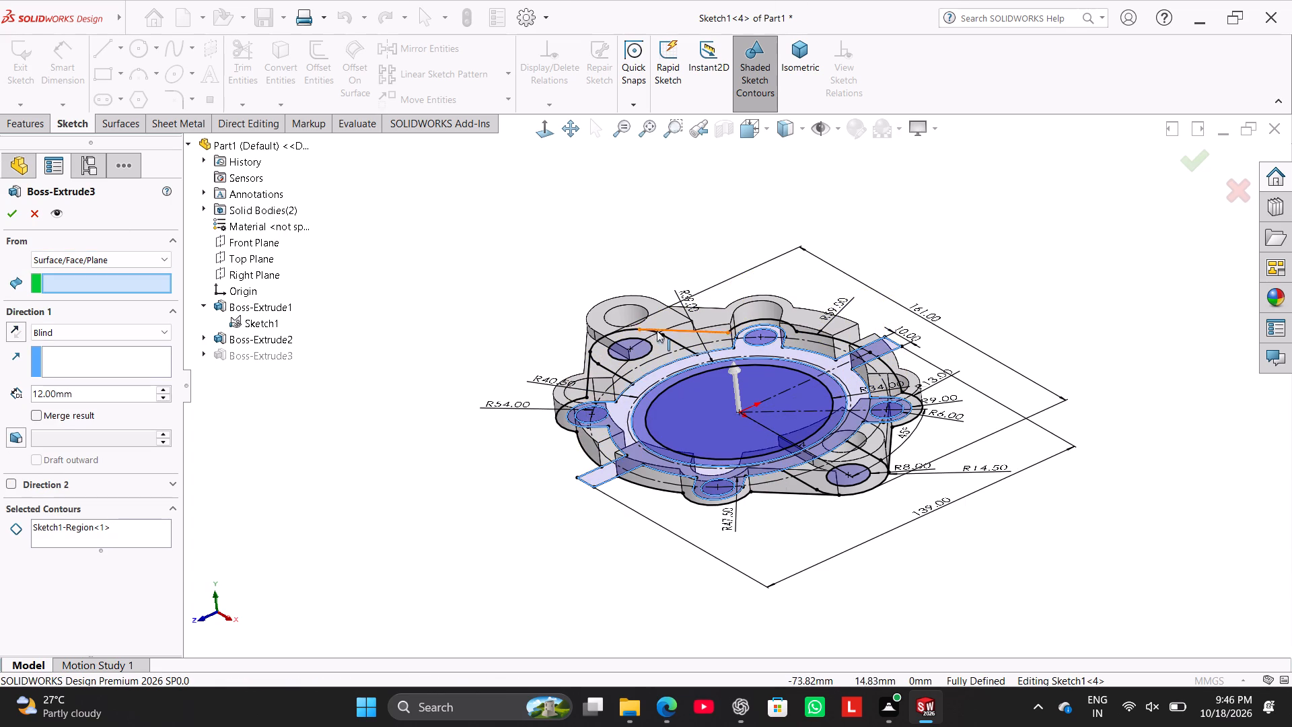
scroll(657, 331, "down", 3)
left_click(557, 407)
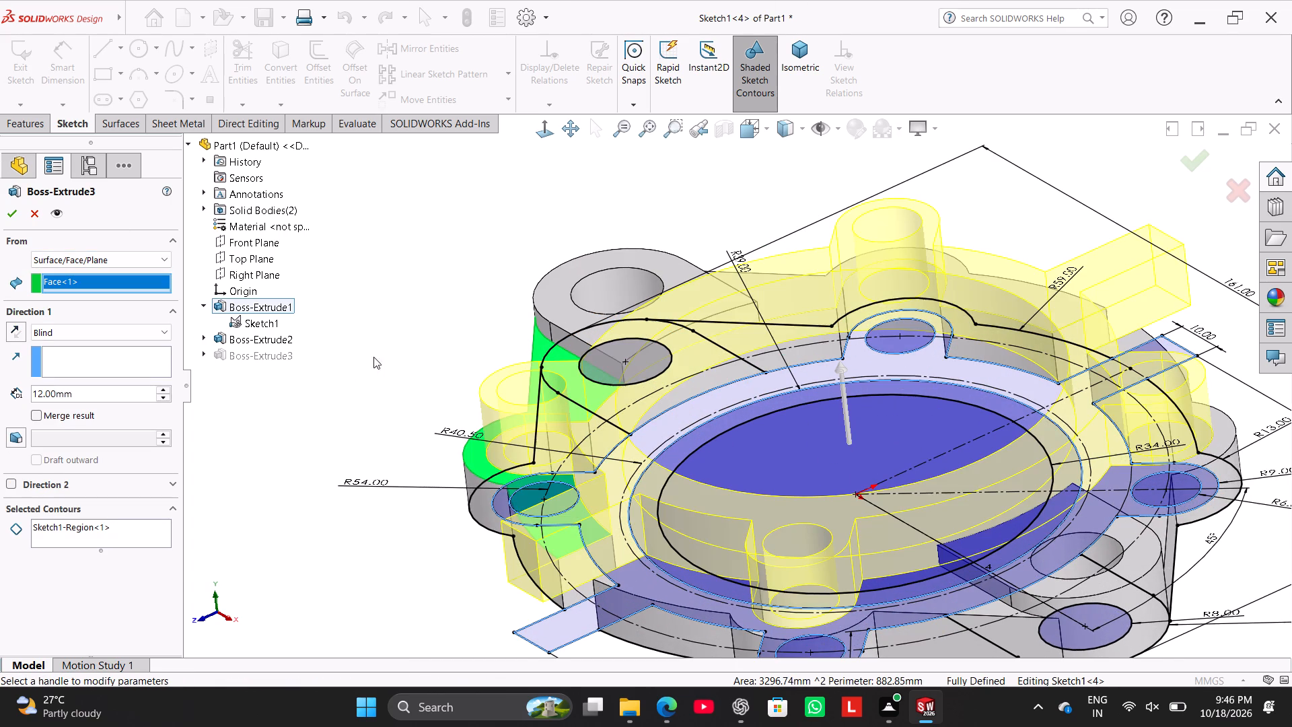
left_click(15, 211)
left_click(313, 390)
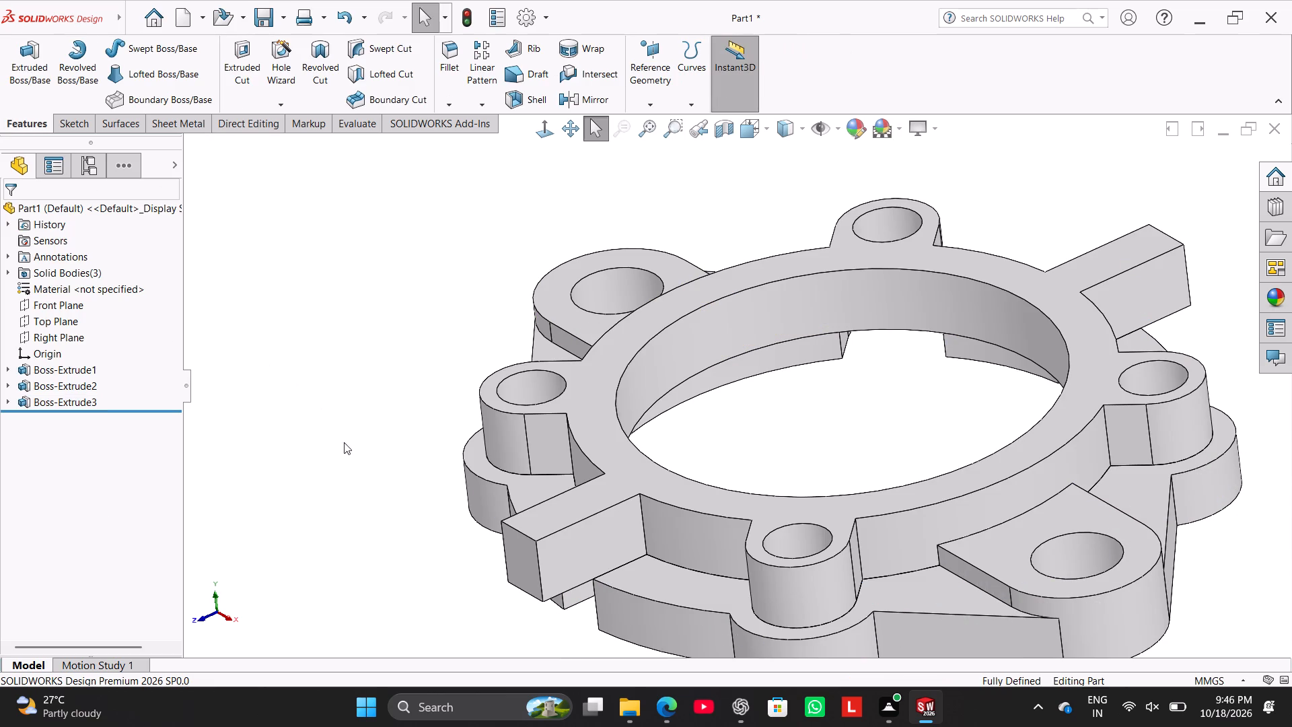
Edit the 10 mm base extrusion Boss-Extrude1 to include Sketch1's inner ring region with its tabs in the selected contours.
middle_click_drag(373, 468, 368, 372)
middle_click_drag(380, 384, 384, 374)
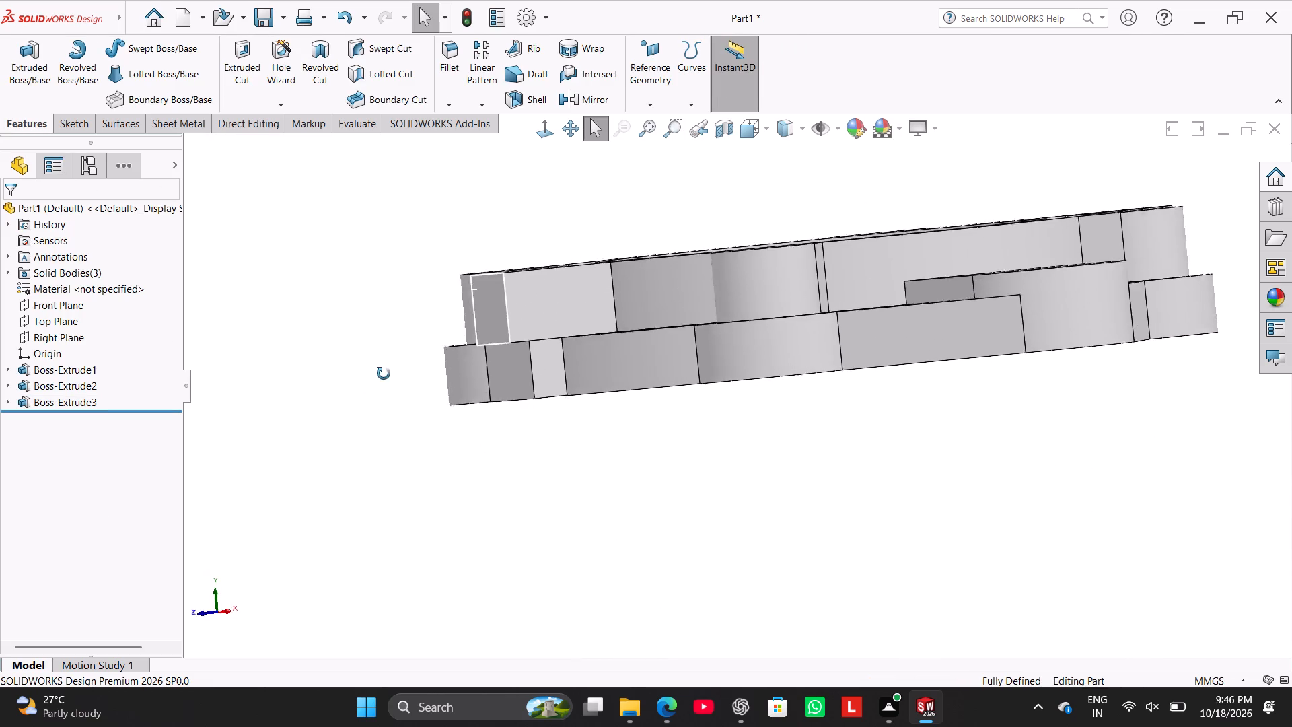
middle_click_drag(384, 374, 363, 283)
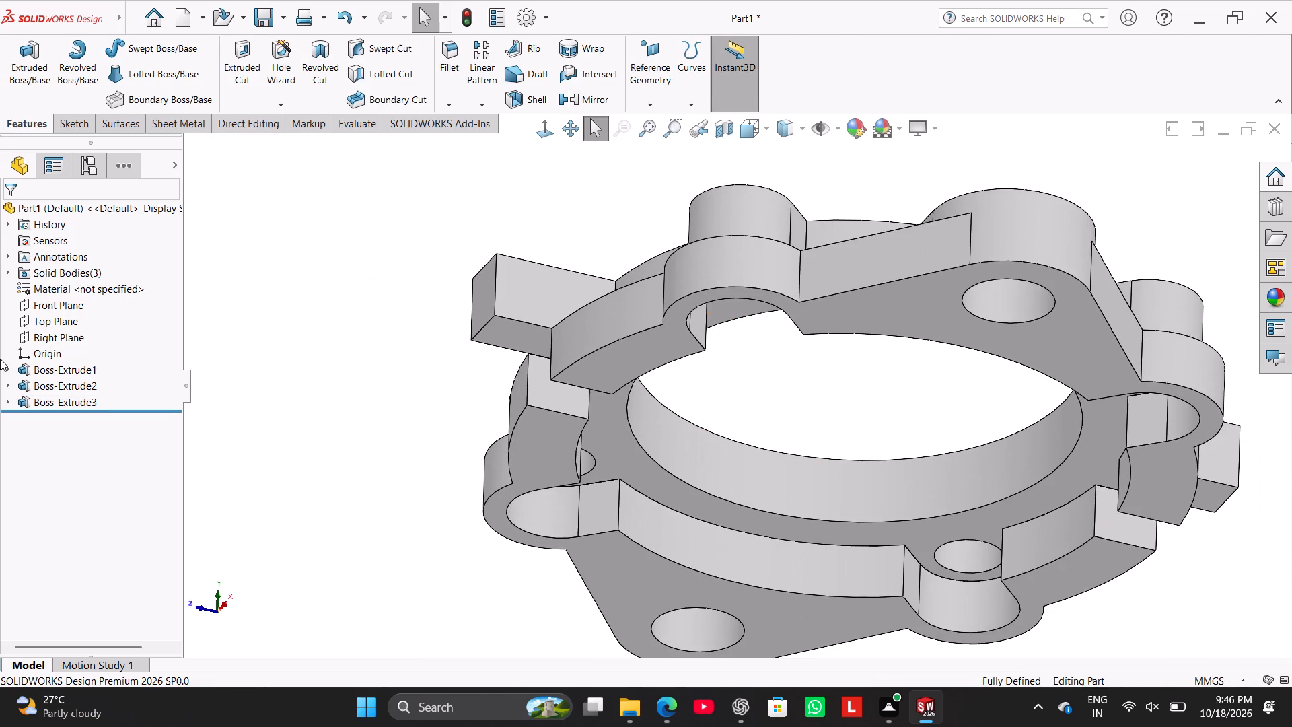
right_click(55, 370)
left_click(66, 332)
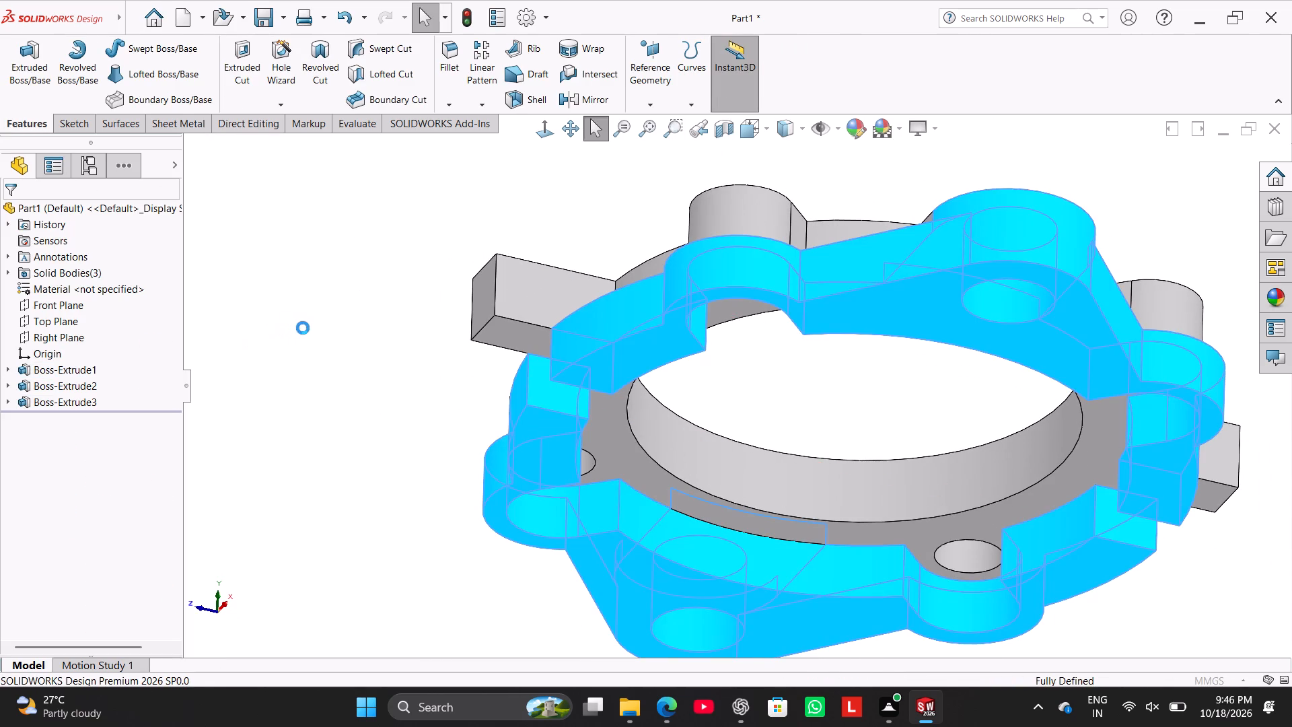
middle_click_drag(311, 341, 321, 305)
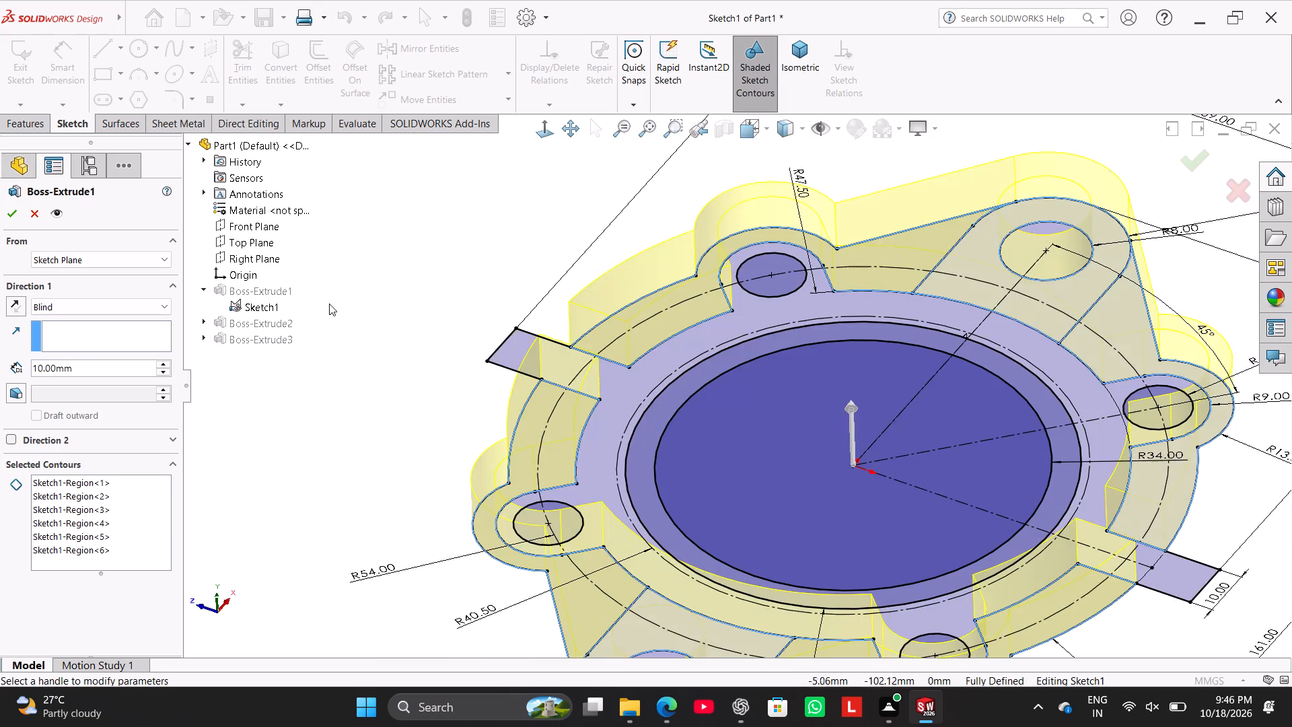
left_click(611, 448)
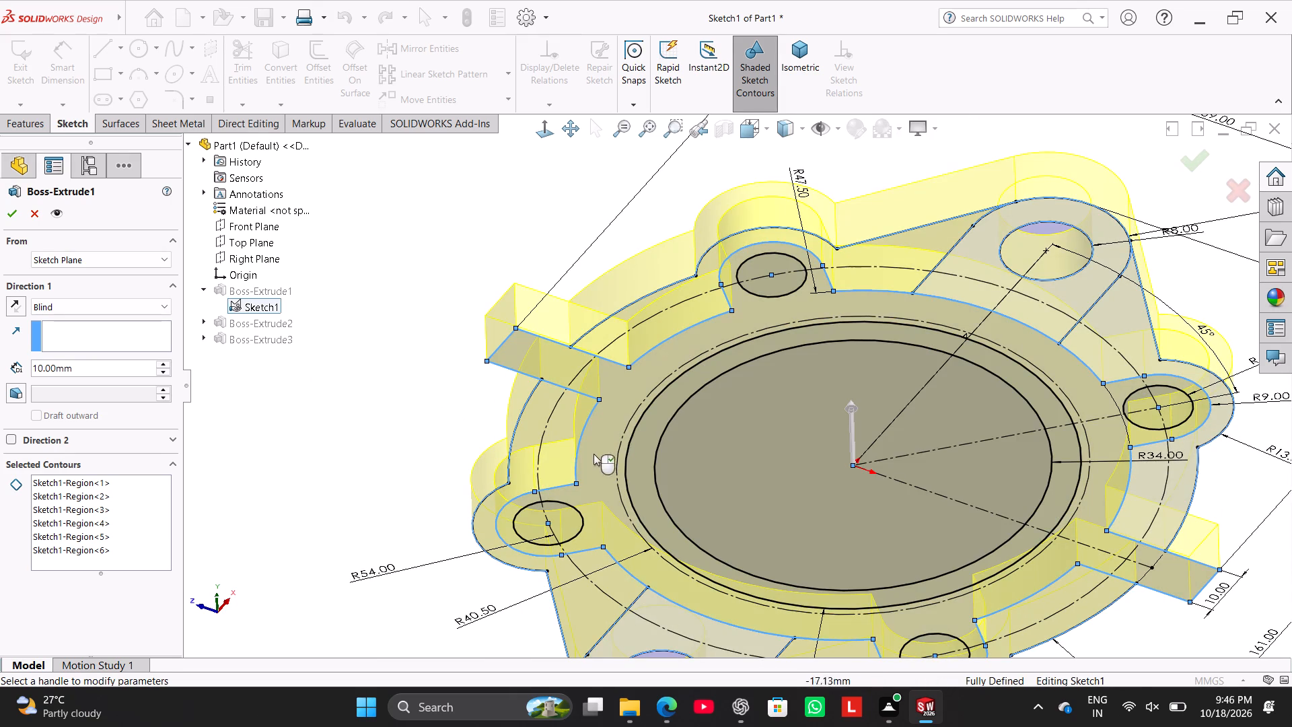
left_click(15, 223)
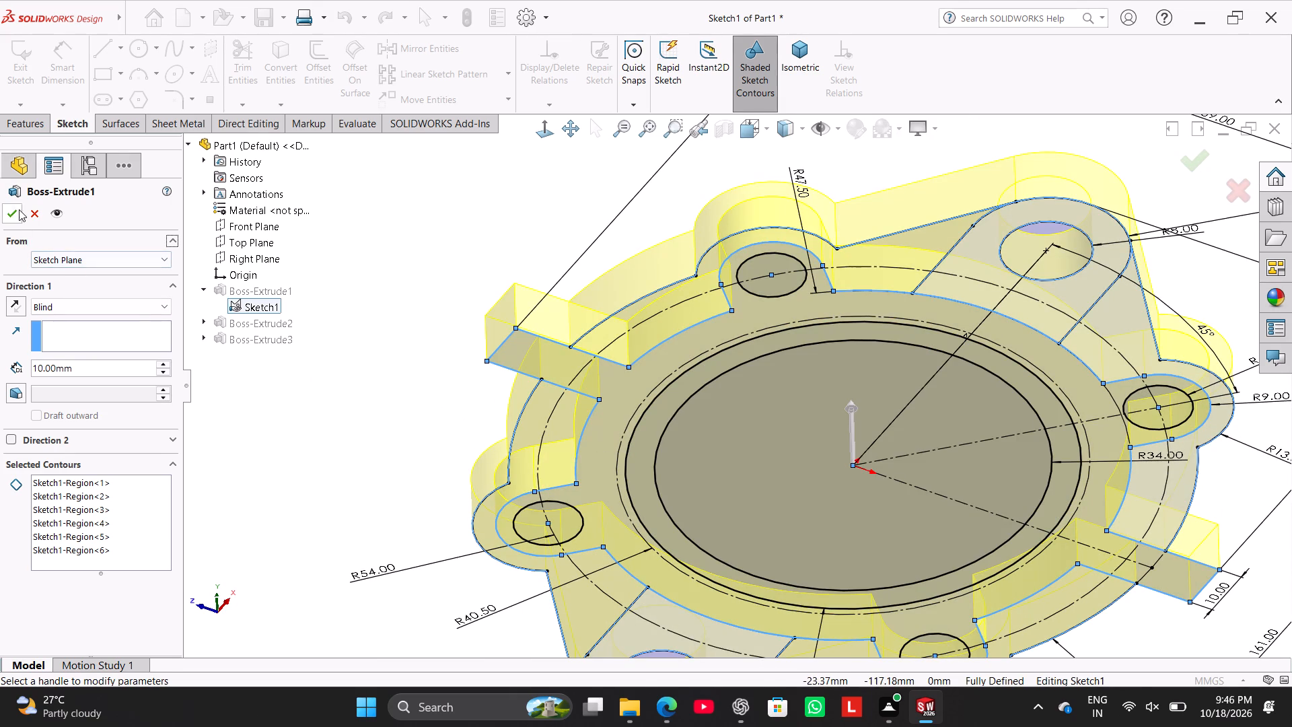
left_click(17, 207)
left_click(272, 406)
Examine the rebuilt flange from below, from the side and from above around the central opening and tabs.
middle_click_drag(310, 411, 308, 337)
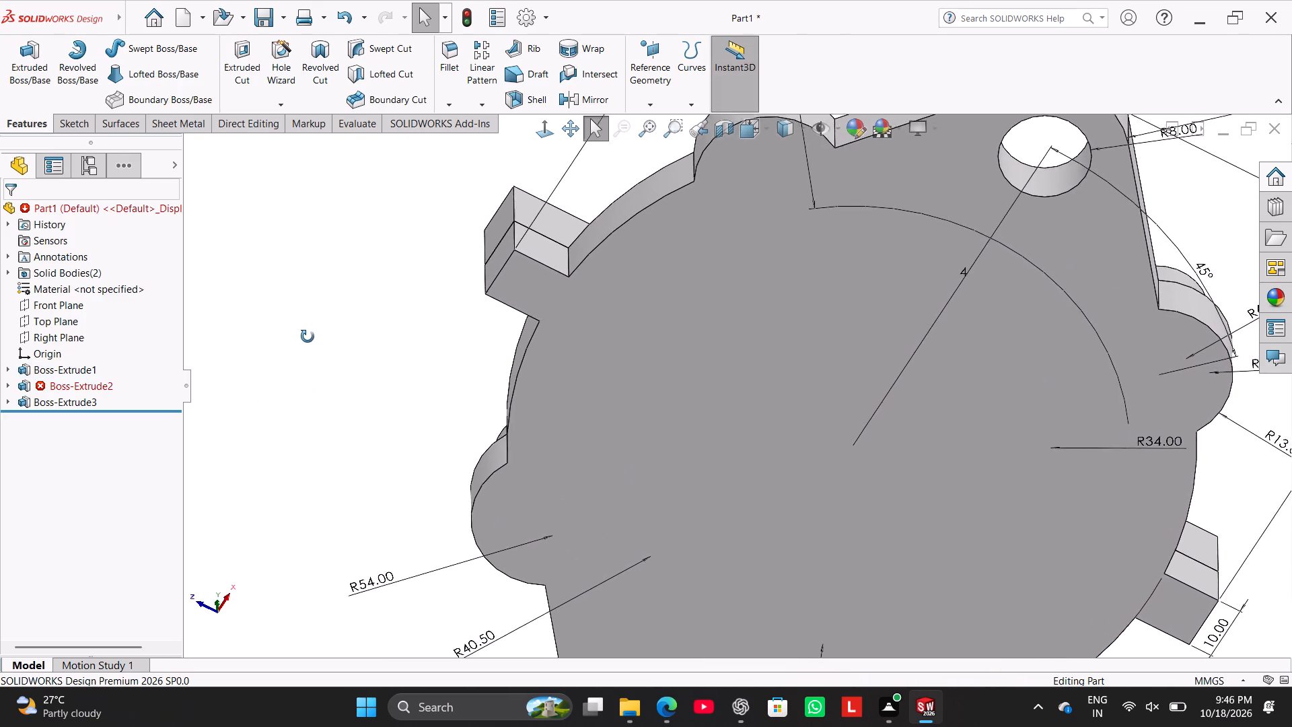
middle_click_drag(308, 337, 326, 493)
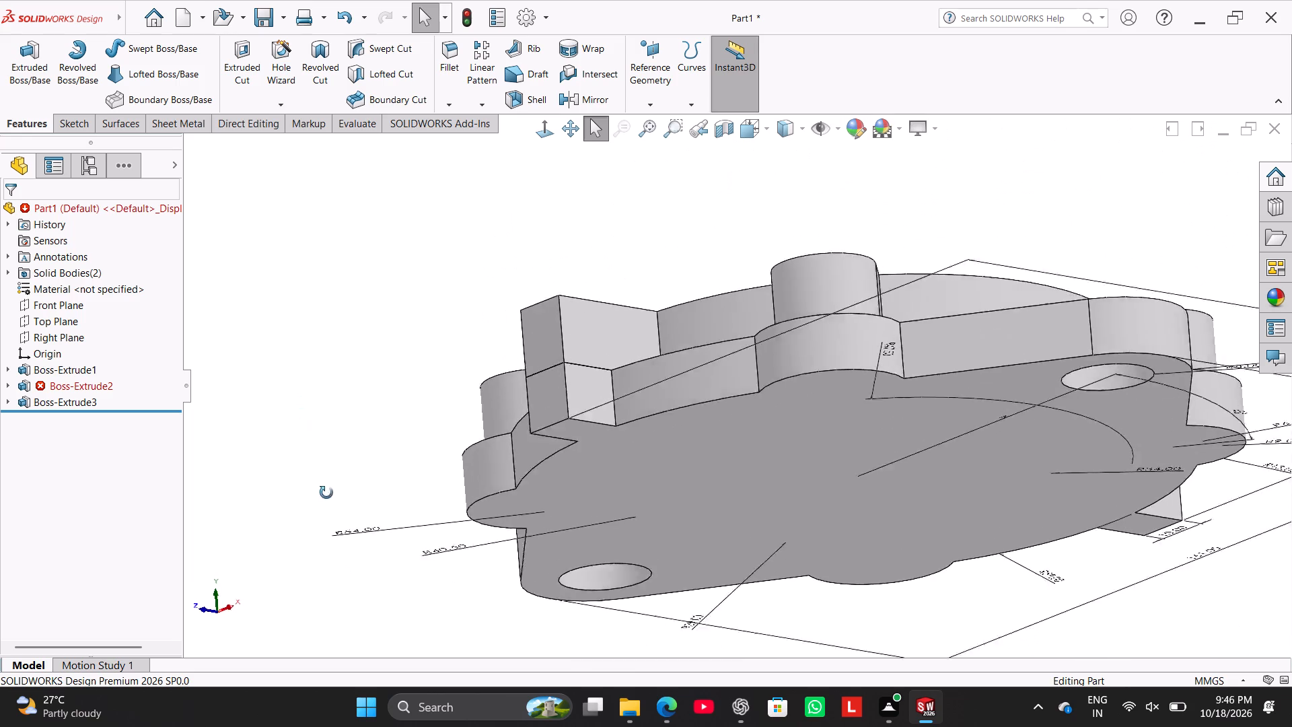
middle_click_drag(326, 493, 369, 585)
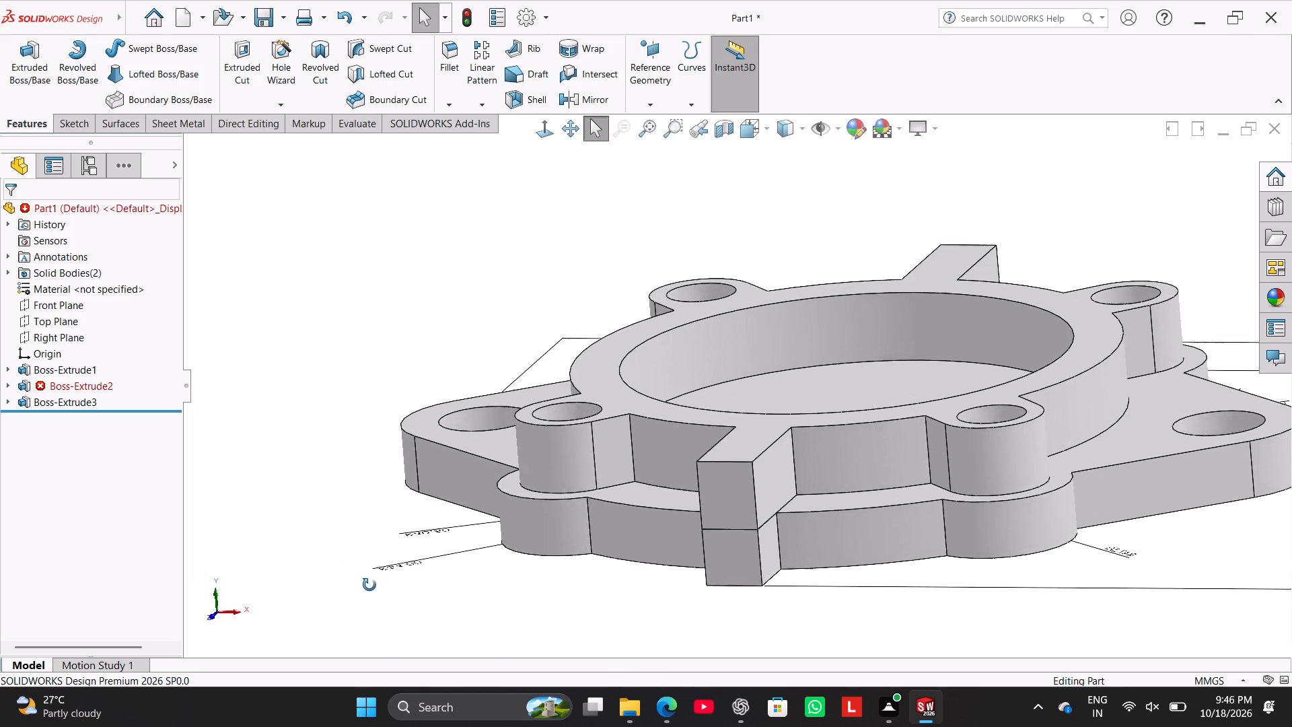
middle_click_drag(369, 585, 318, 584)
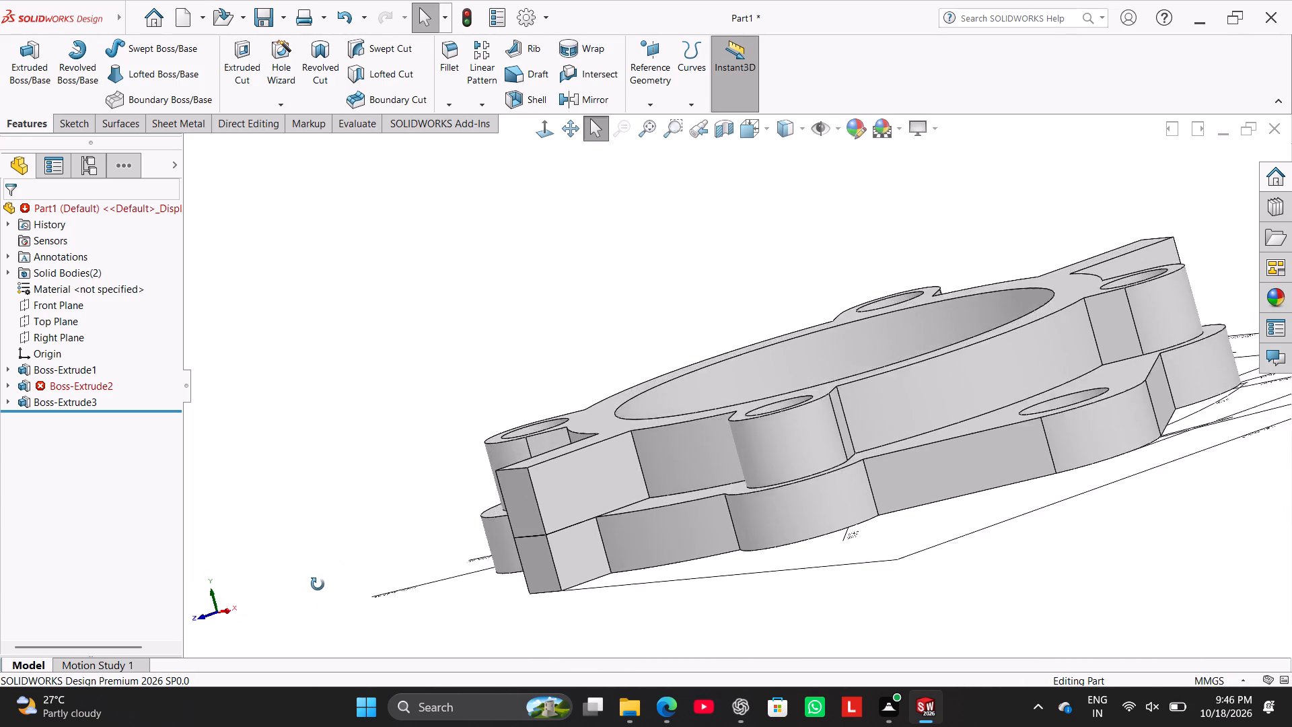
middle_click_drag(318, 584, 364, 649)
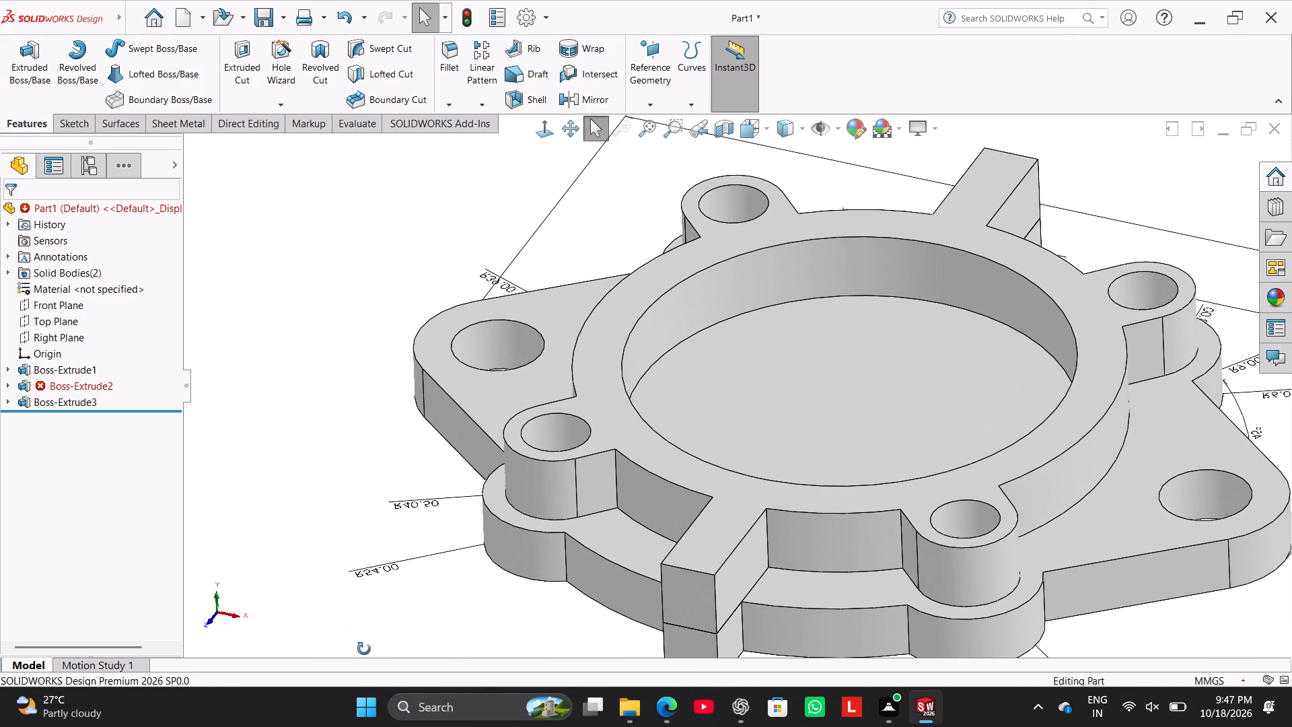
middle_click_drag(364, 649, 338, 660)
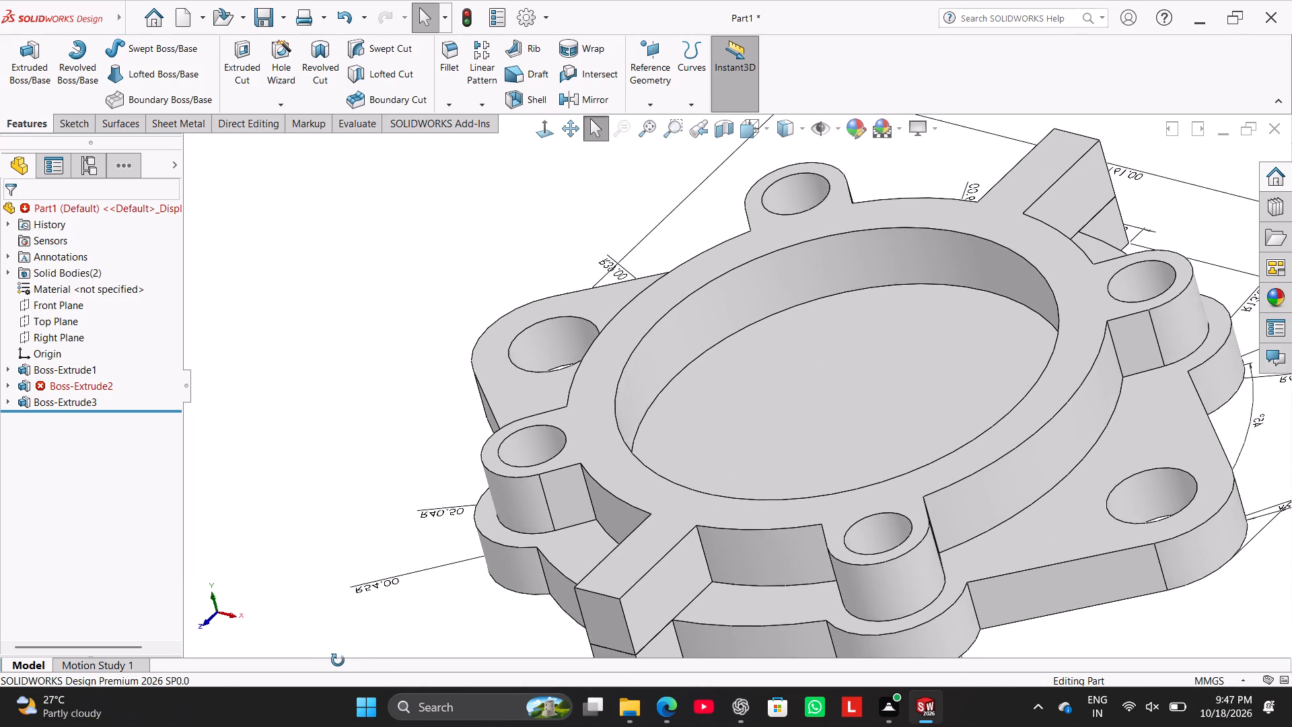
middle_click_drag(338, 660, 242, 446)
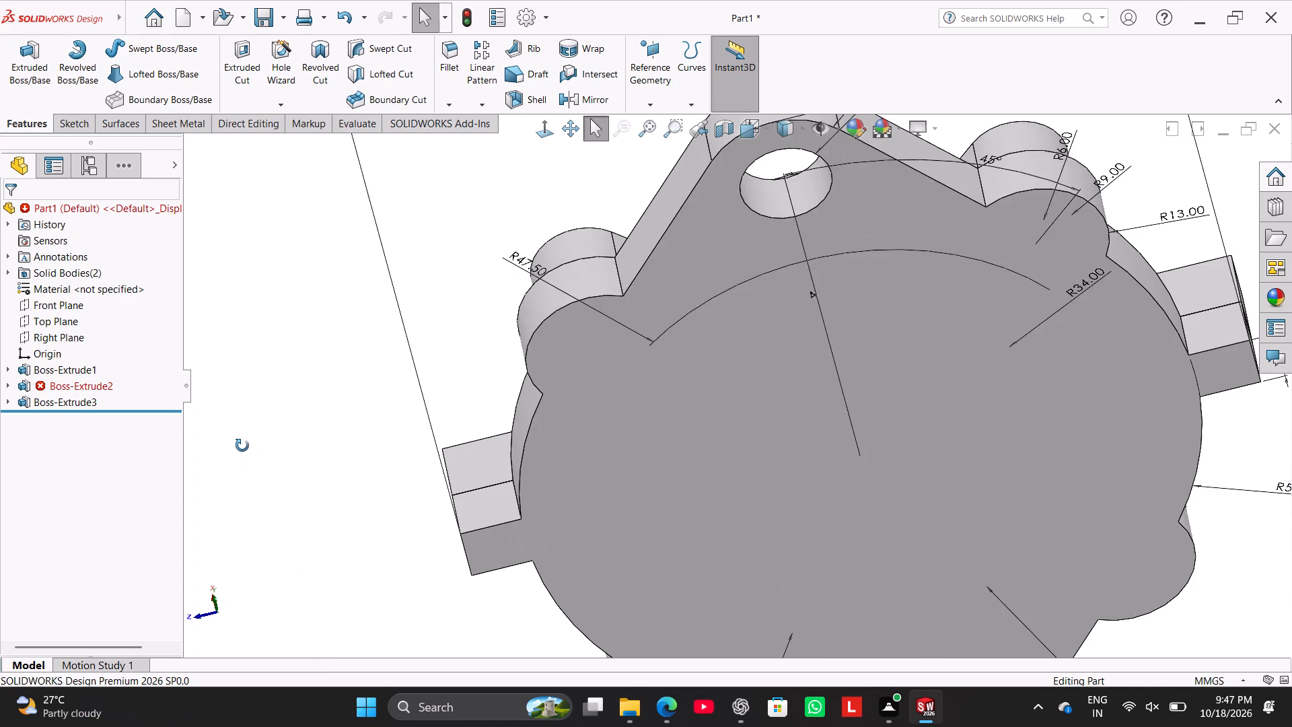
middle_click_drag(242, 446, 288, 536)
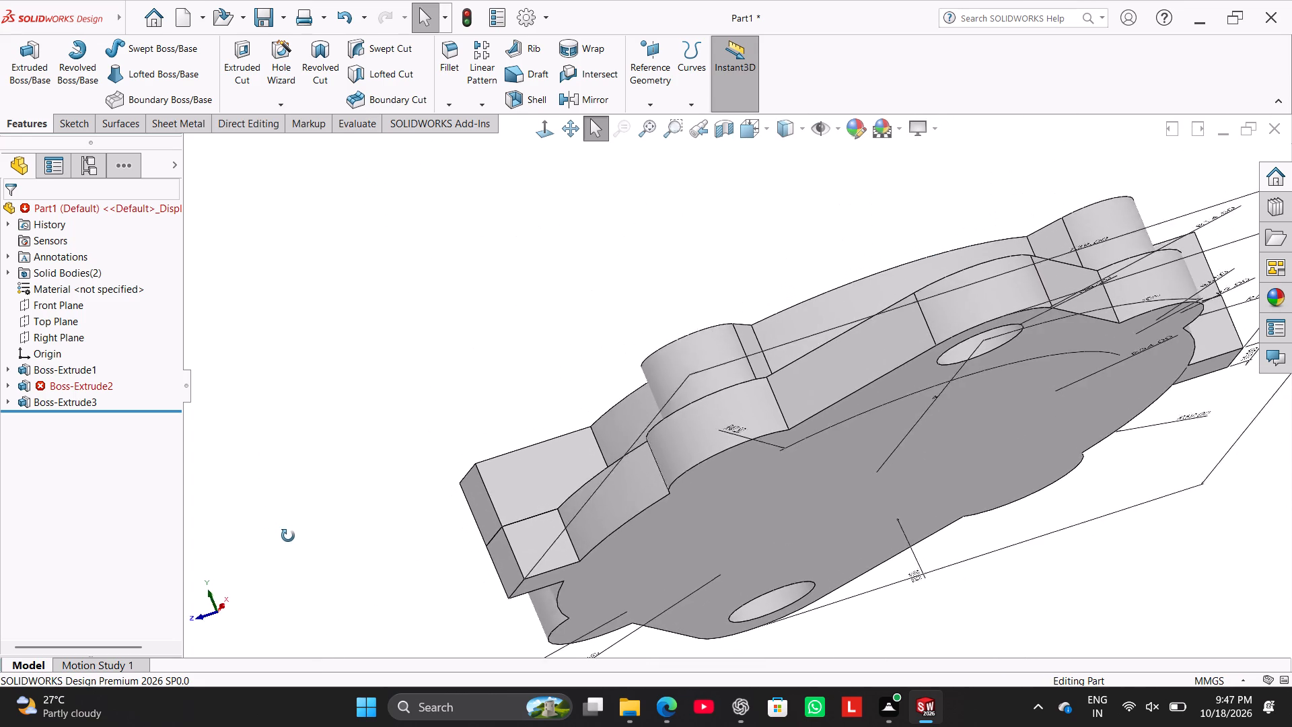
middle_click_drag(288, 536, 338, 632)
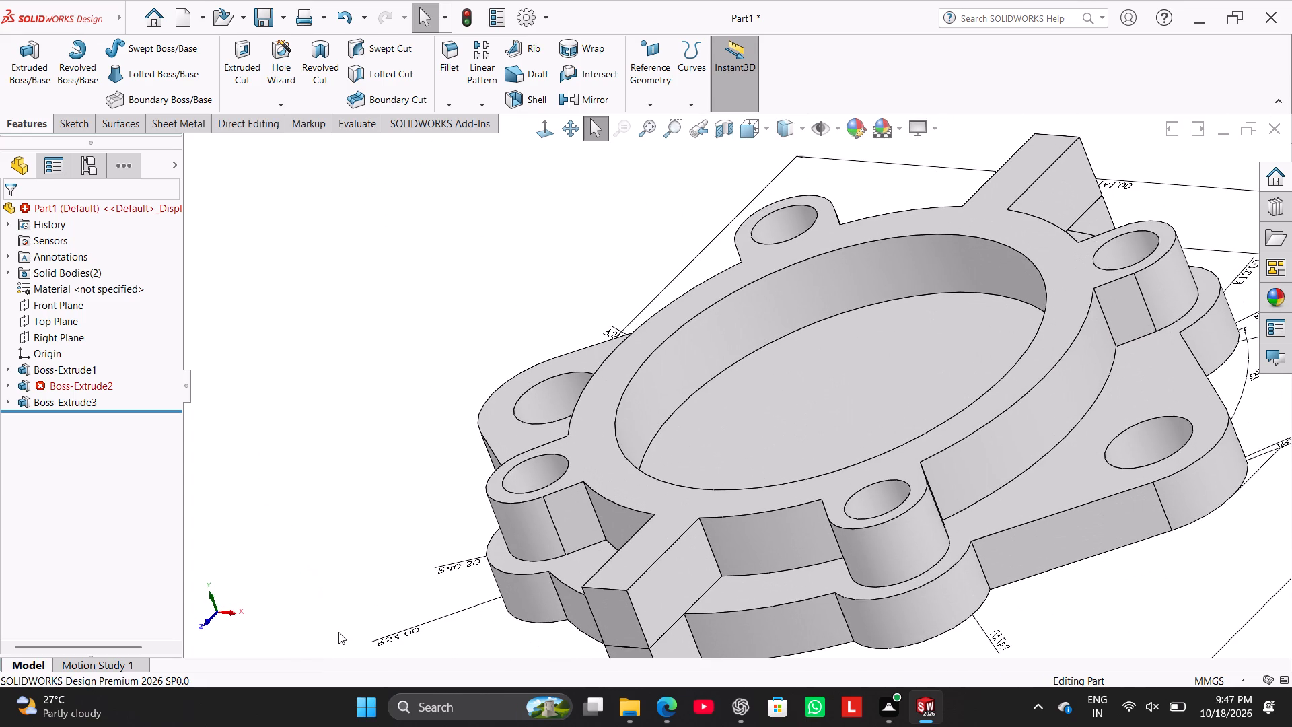
Edit the 4 mm lug extrusion Boss-Extrude2 so it starts from the top face of the base.
left_click(76, 388)
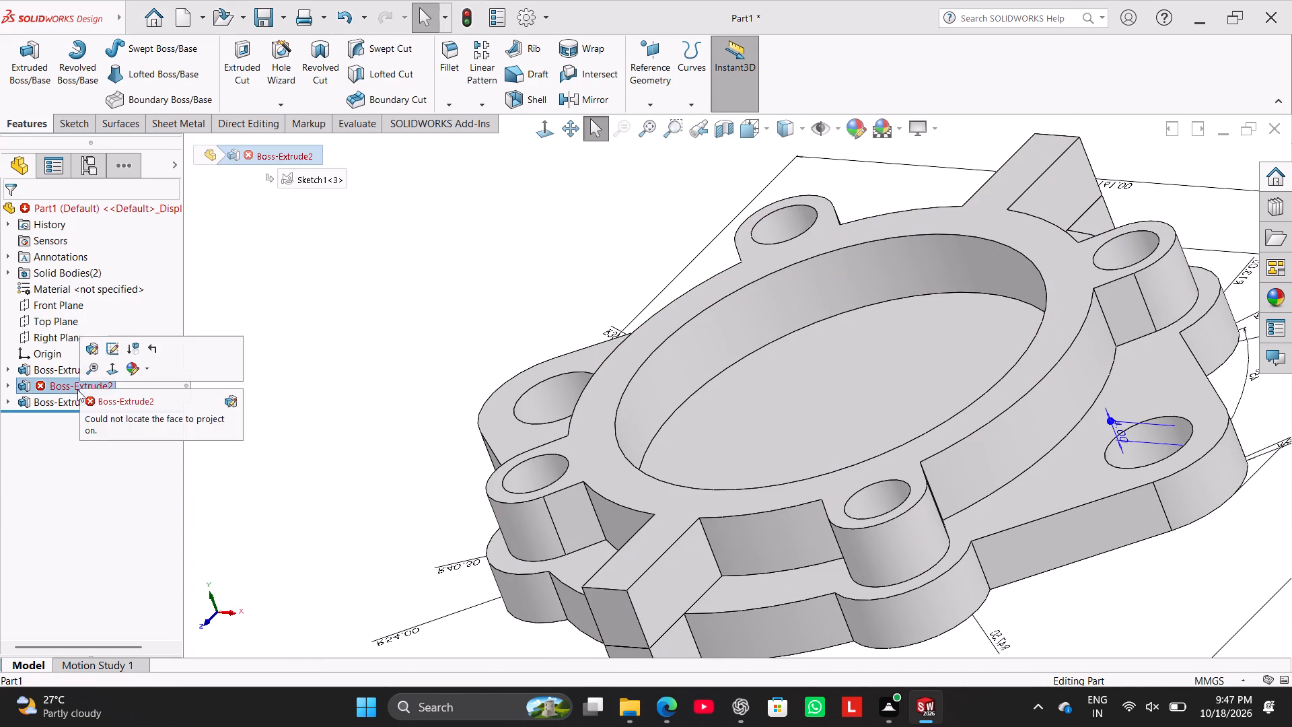
left_click(77, 388)
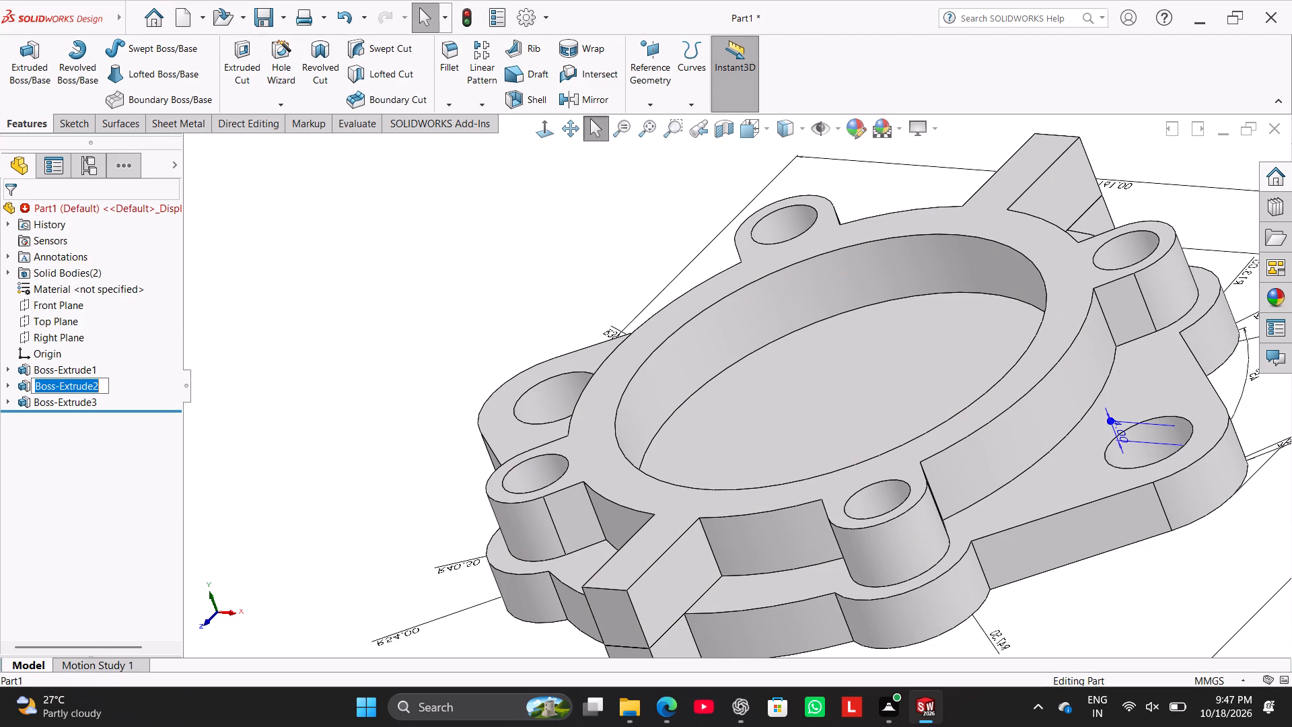
left_click(265, 400)
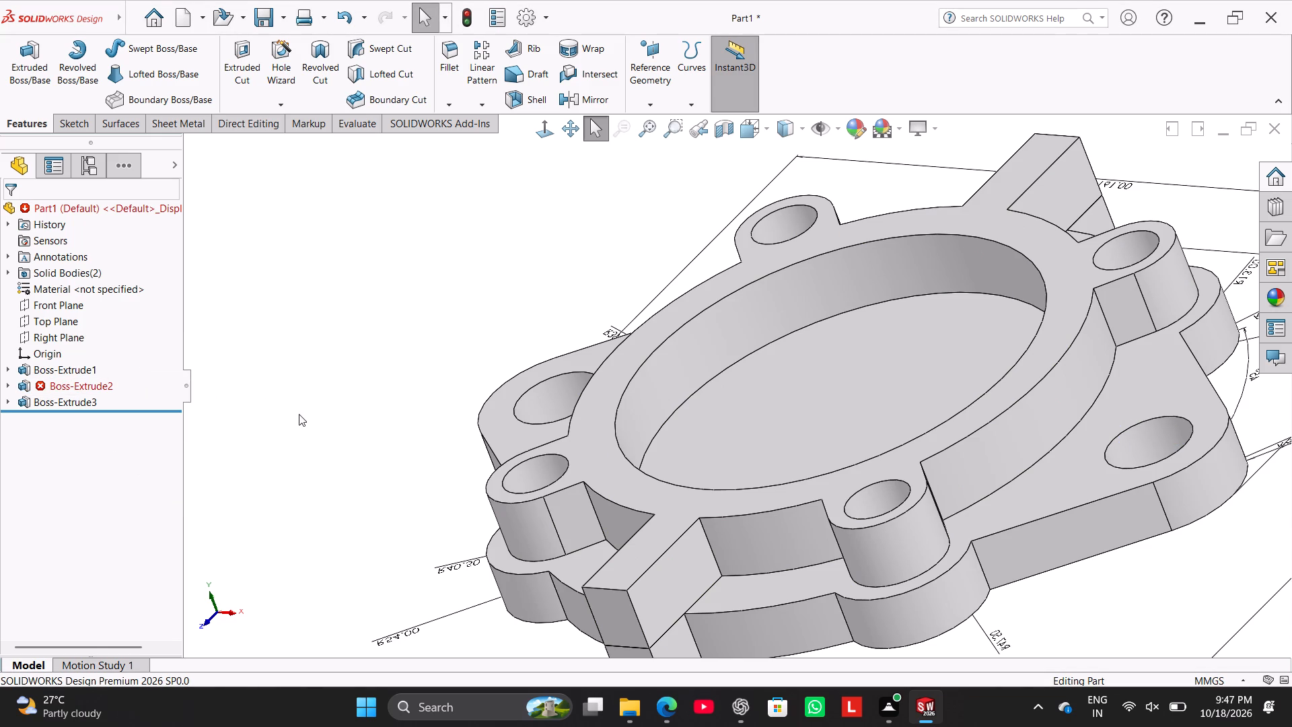
middle_click_drag(301, 414, 330, 501)
scroll(330, 497, "up", 1)
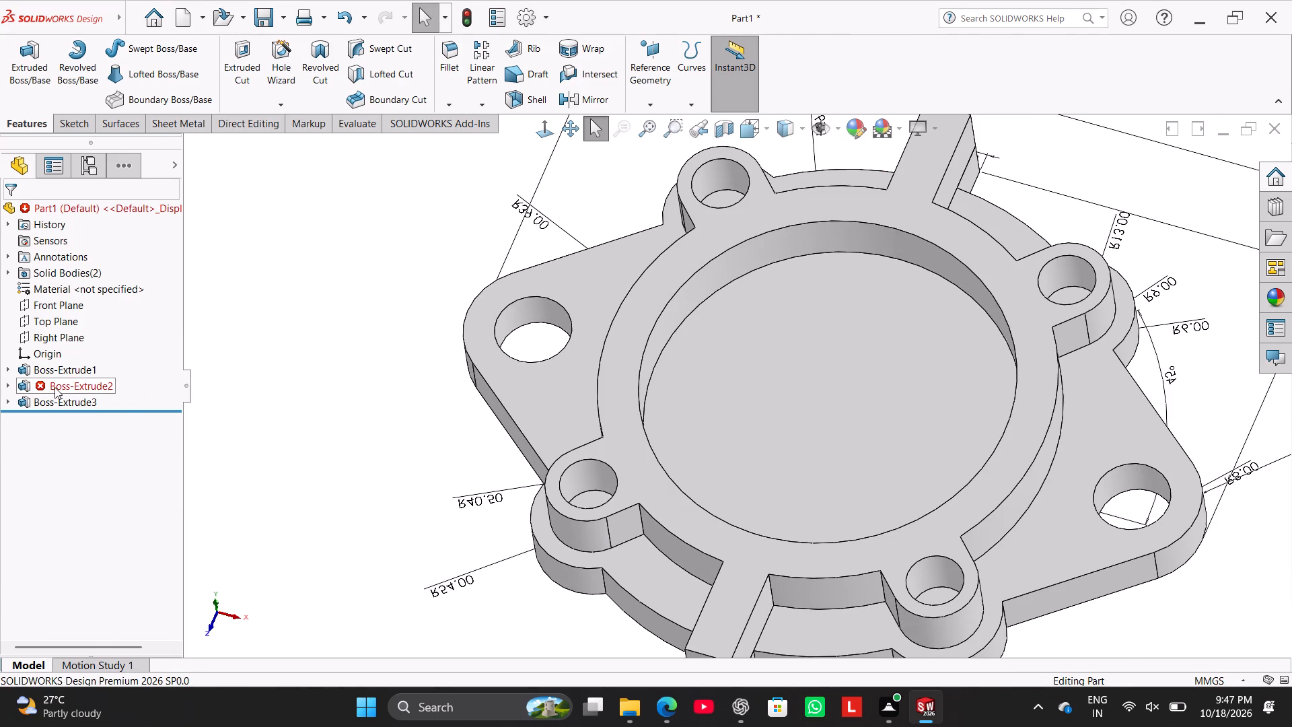
right_click(55, 387)
left_click(68, 296)
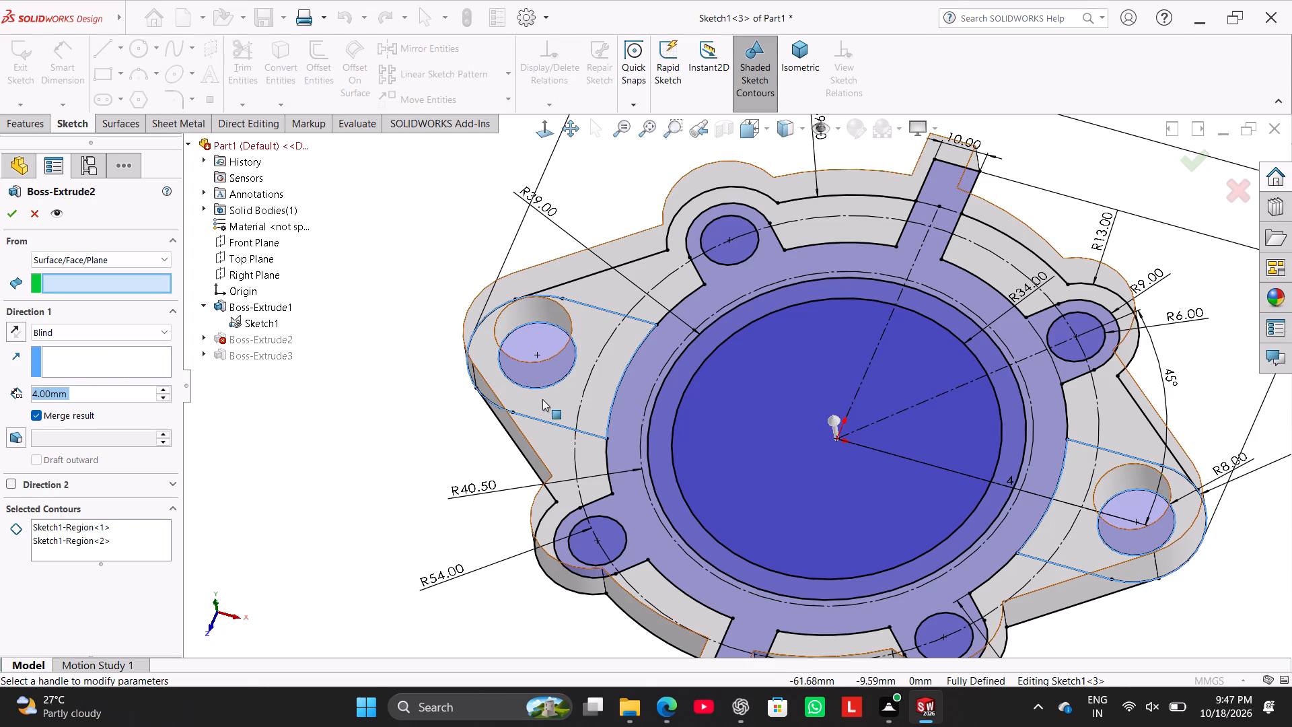
left_click(546, 401)
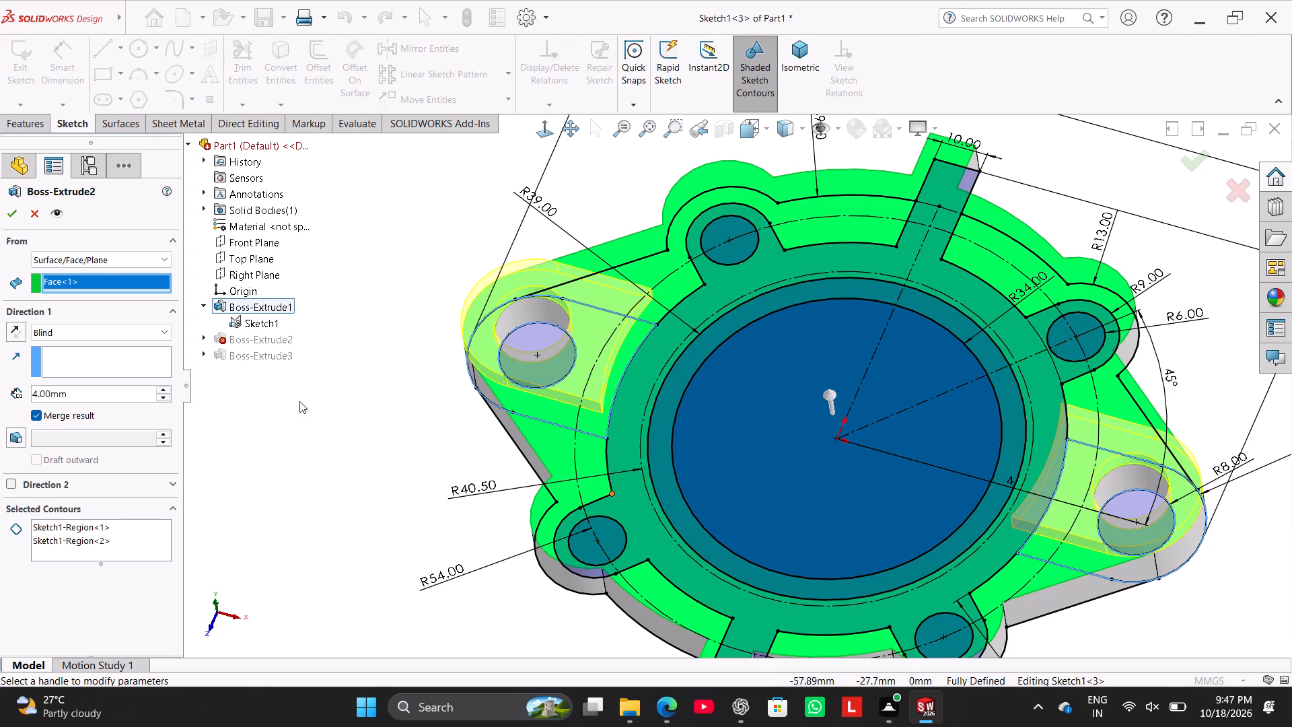
left_click(9, 215)
left_click(252, 378)
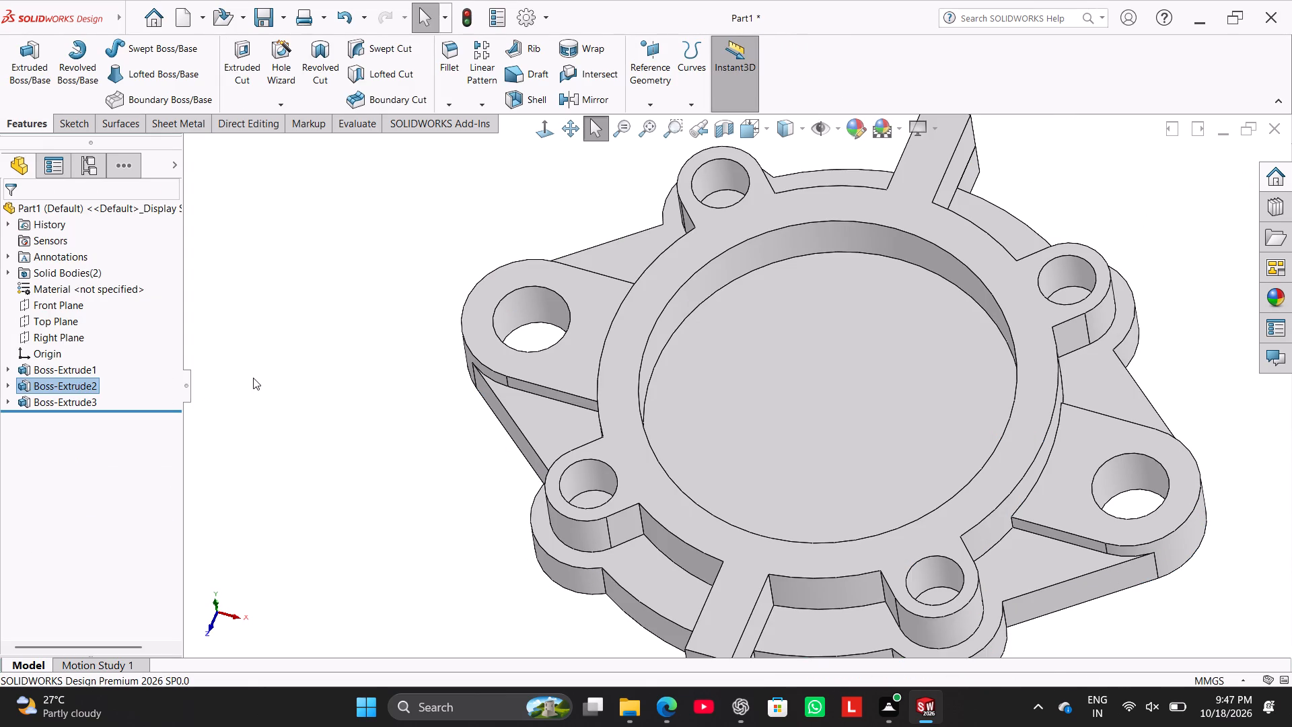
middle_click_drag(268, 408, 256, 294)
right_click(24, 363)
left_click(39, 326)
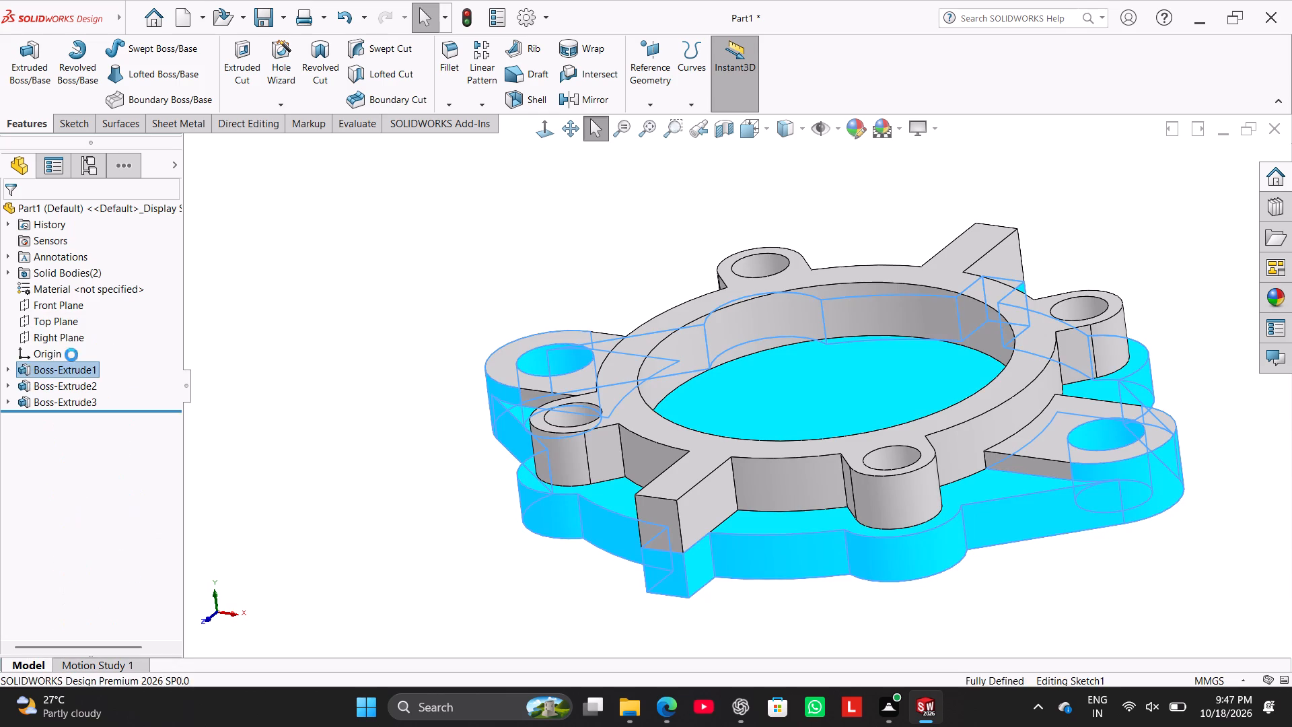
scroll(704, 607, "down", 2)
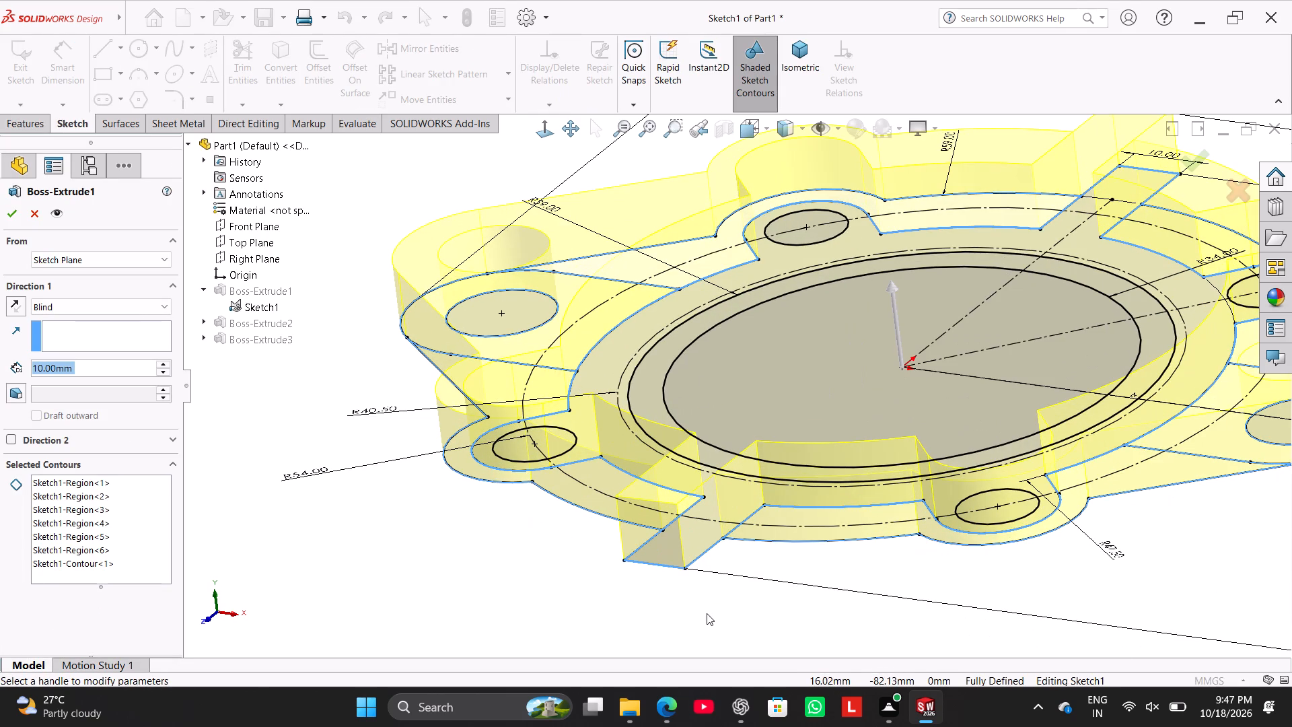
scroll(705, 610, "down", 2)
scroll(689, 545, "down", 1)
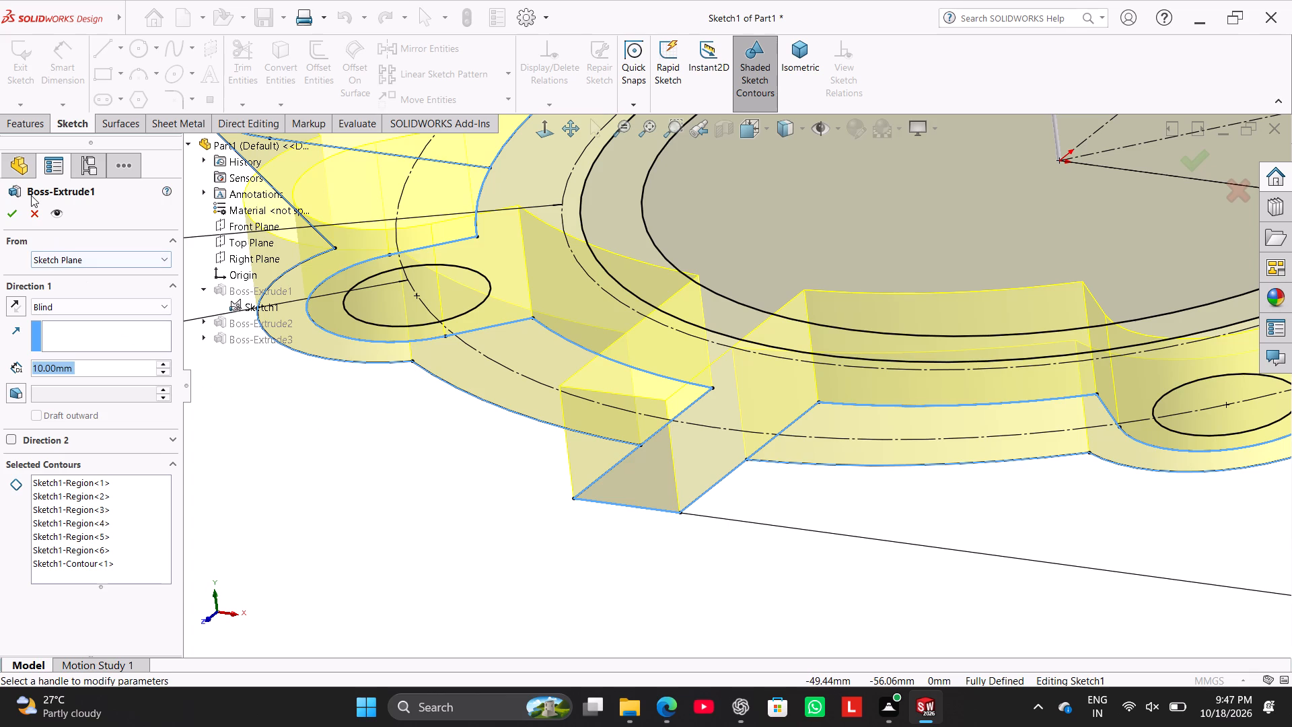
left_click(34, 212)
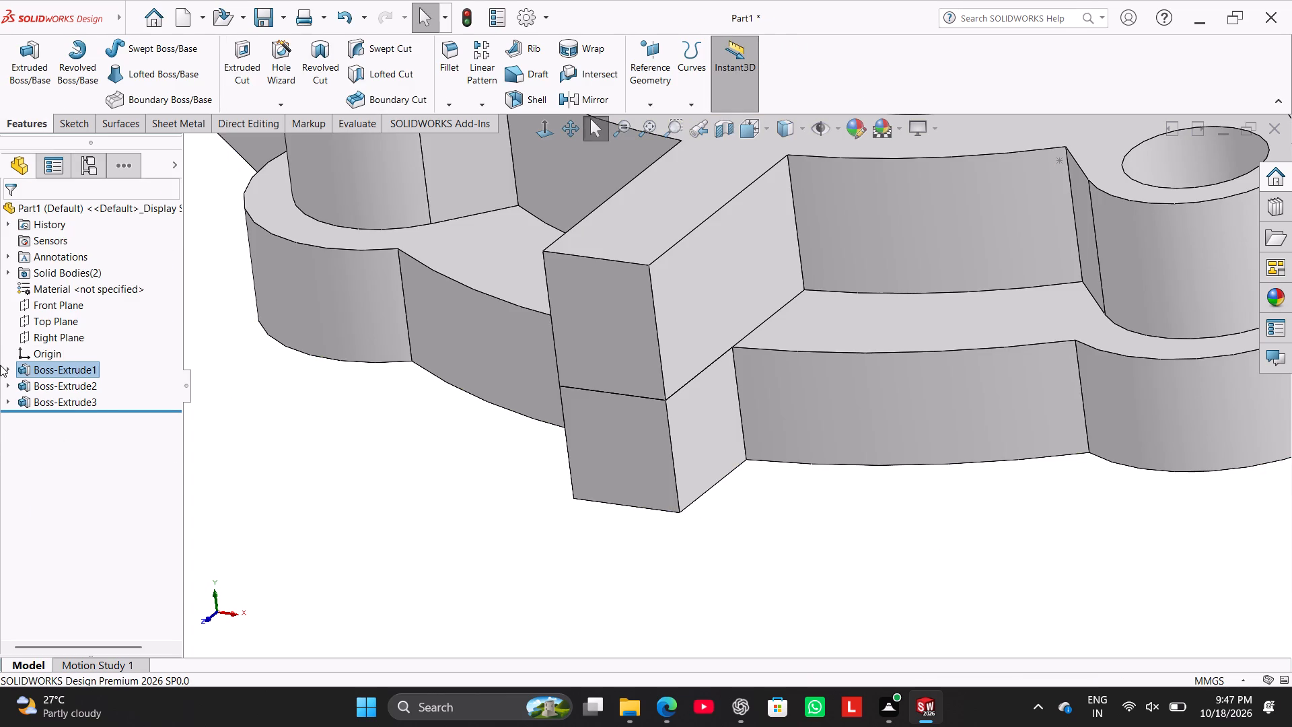
Reopen Sketch1 and extend the R59 outer arc across the tab at the lower end of the profile.
left_click(6, 368)
right_click(55, 387)
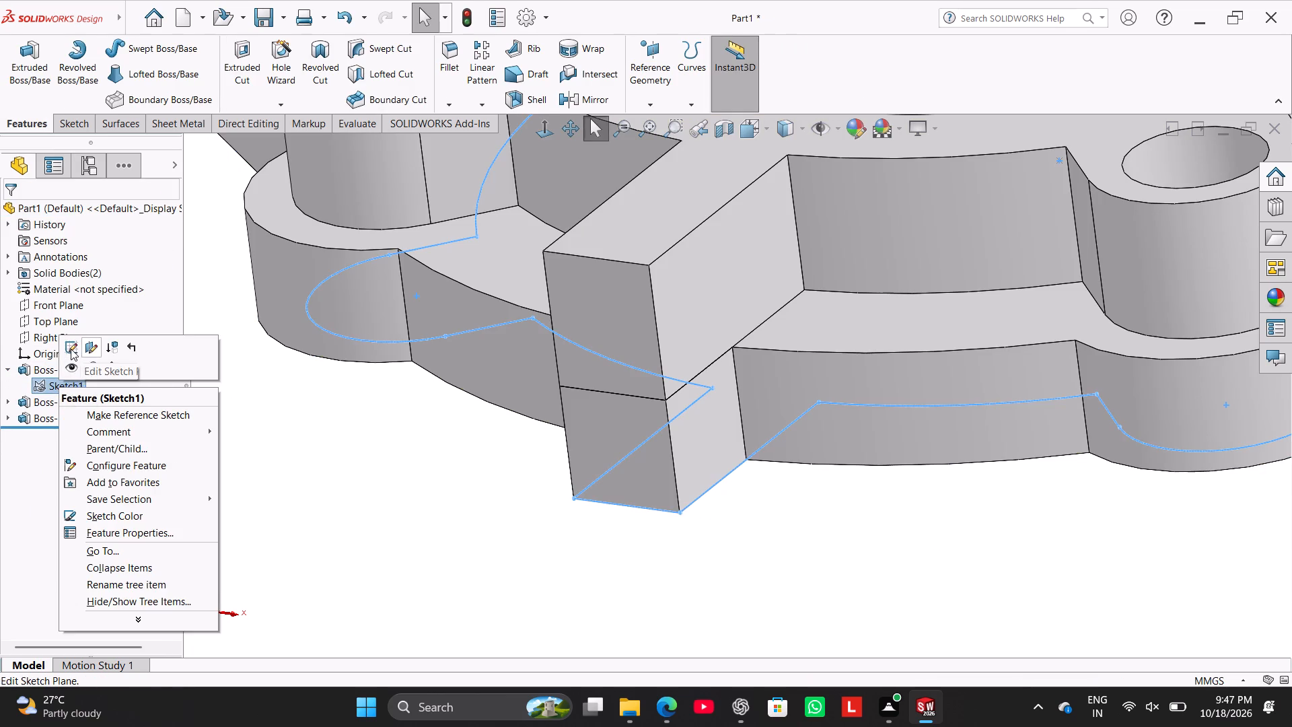
left_click(71, 349)
scroll(693, 611, "down", 1)
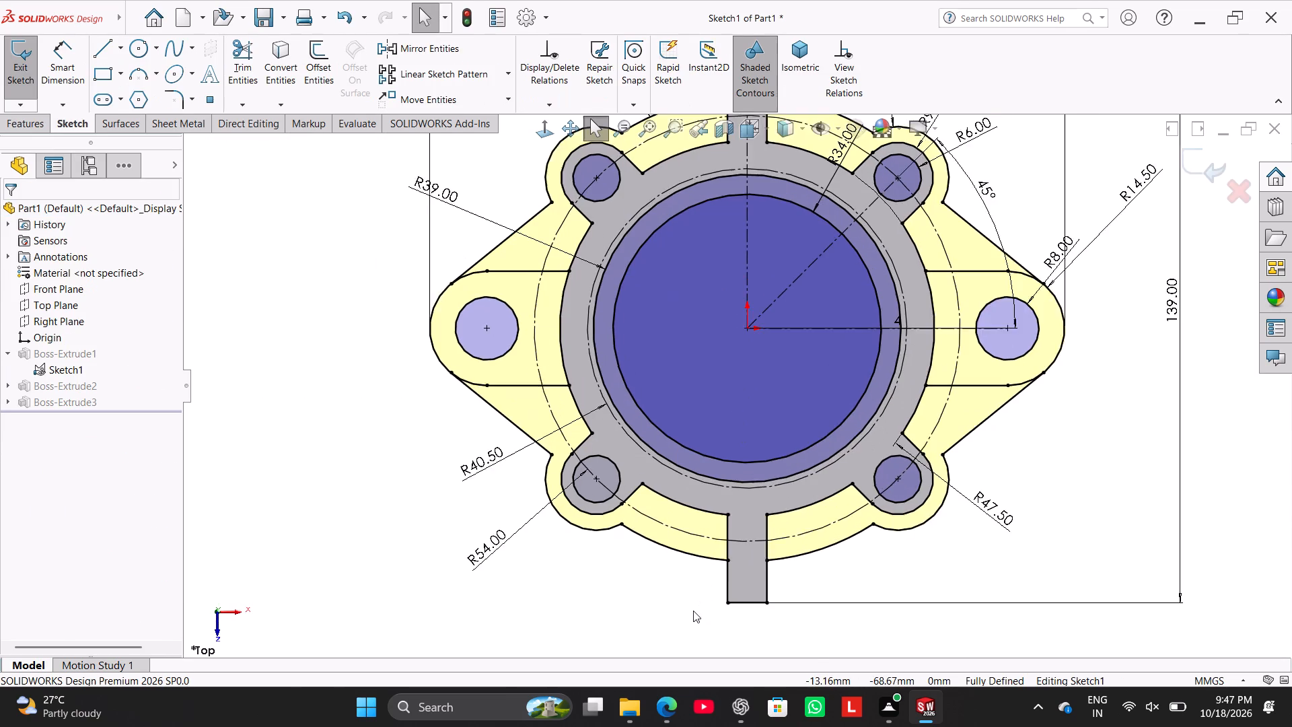
scroll(693, 611, "down", 1)
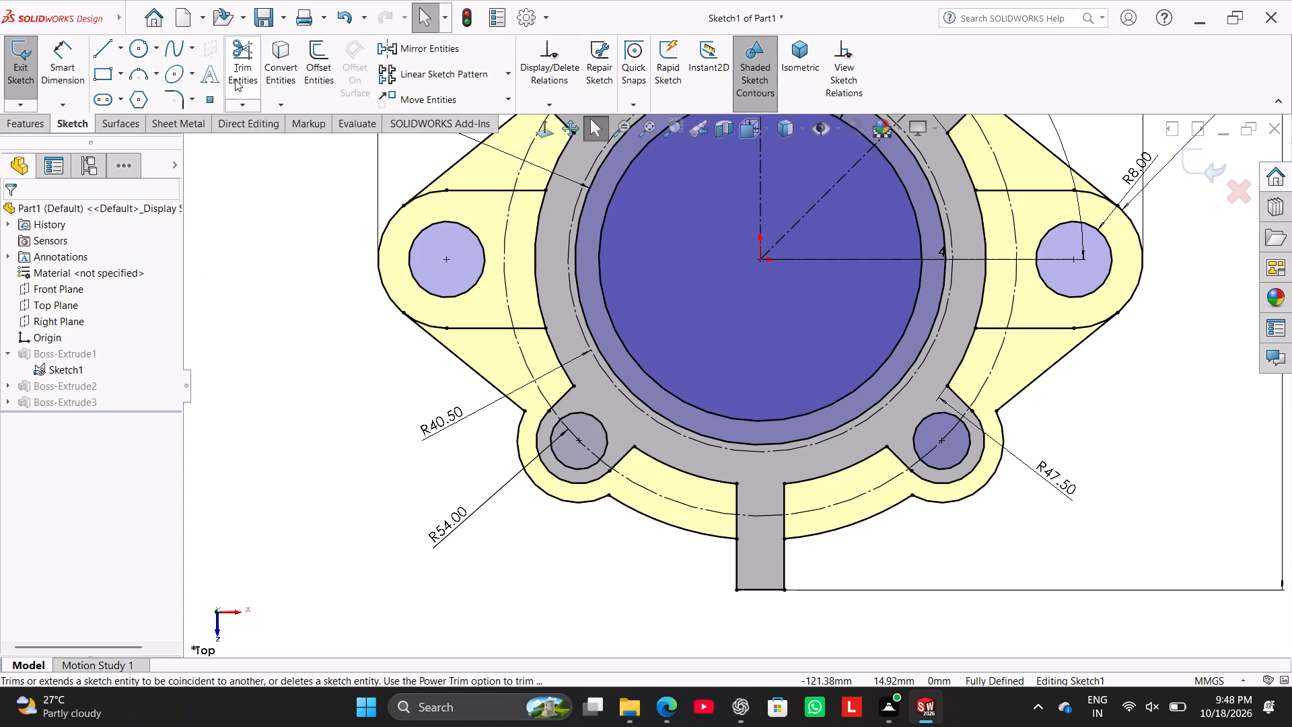
left_click(247, 106)
left_click(260, 141)
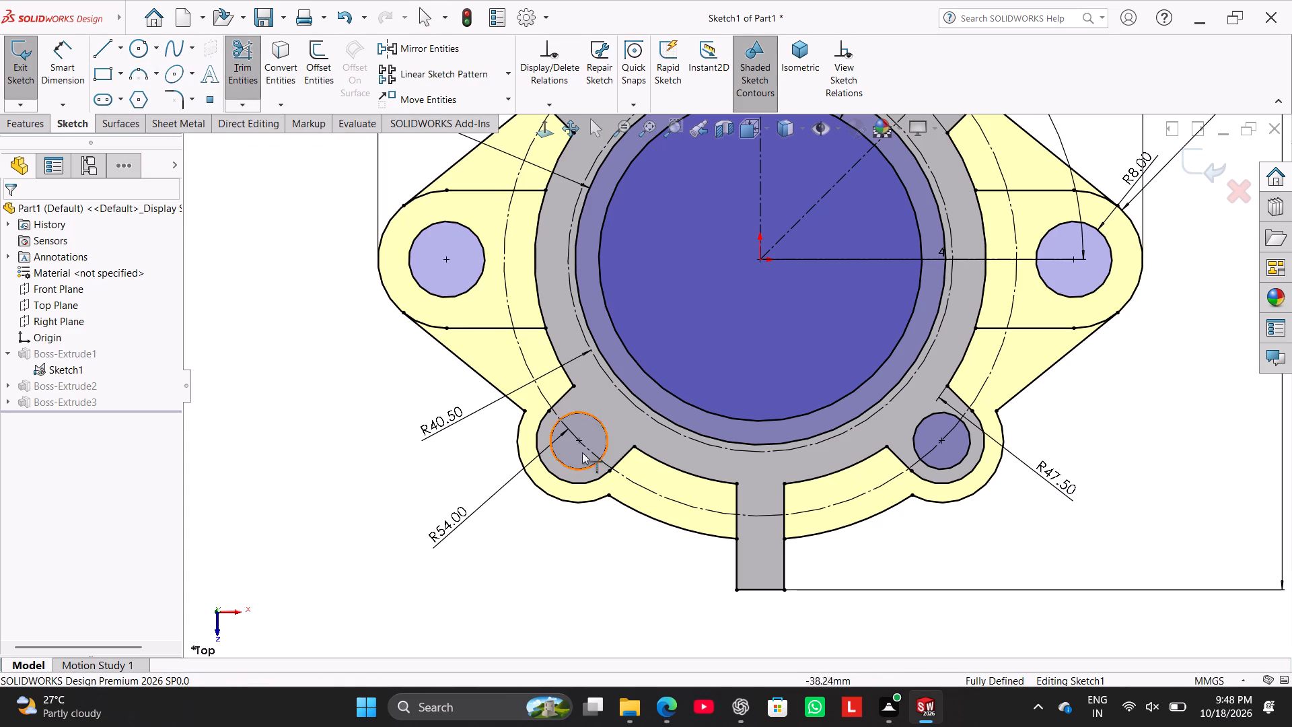
left_click(721, 541)
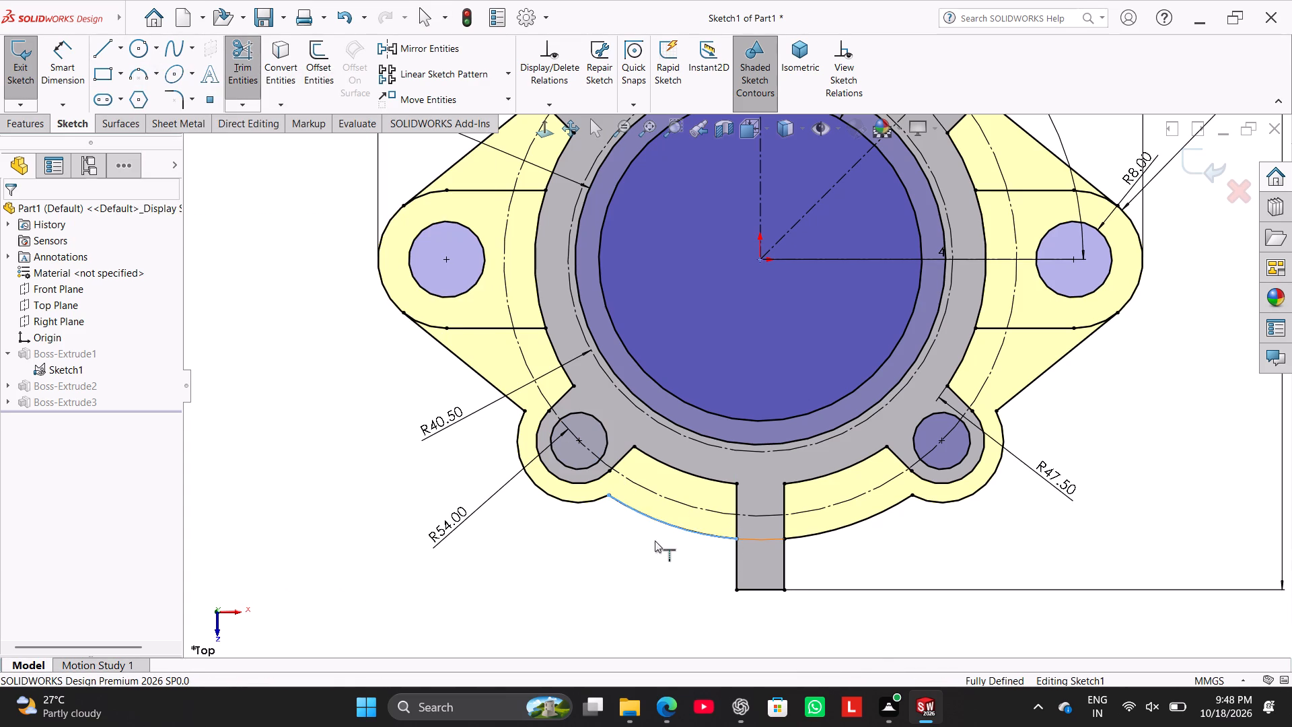
Extend the R59 outer arc across the opposite tab at the upper end of the profile with Extend Entities.
scroll(892, 89, "up", 4)
scroll(802, 196, "up", 2)
scroll(800, 178, "down", 3)
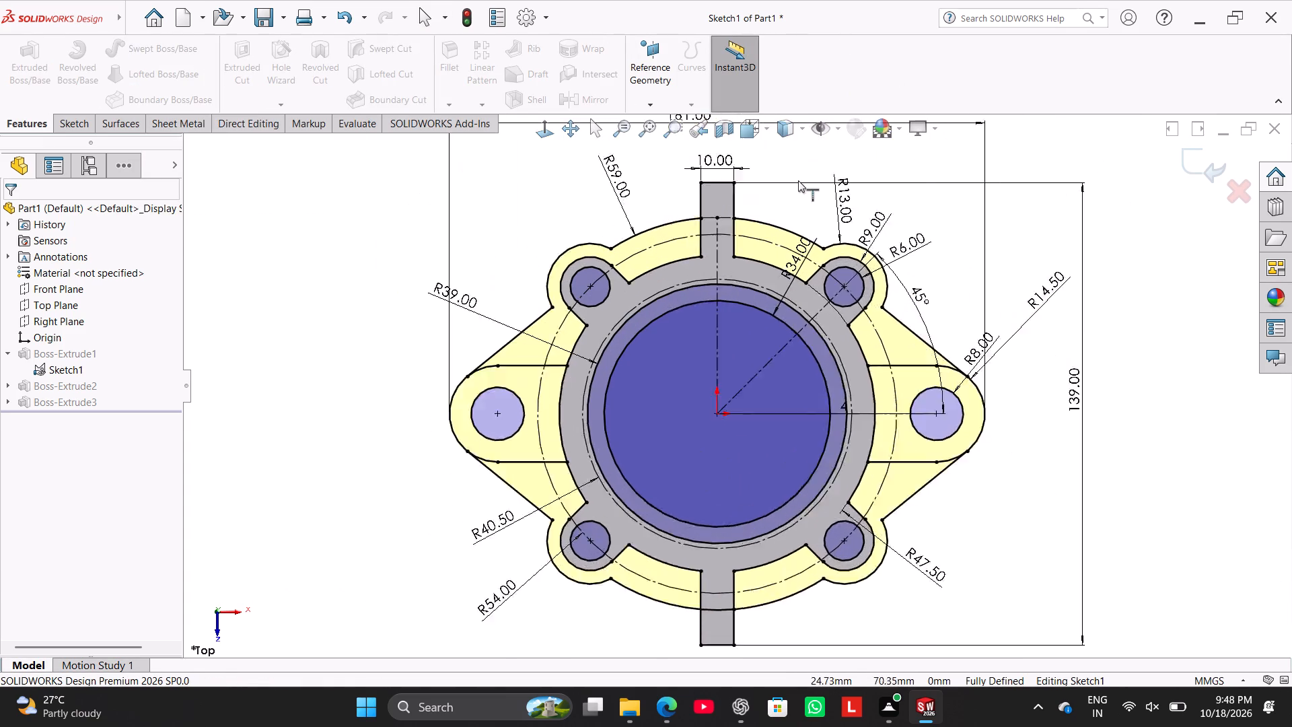
left_click(748, 238)
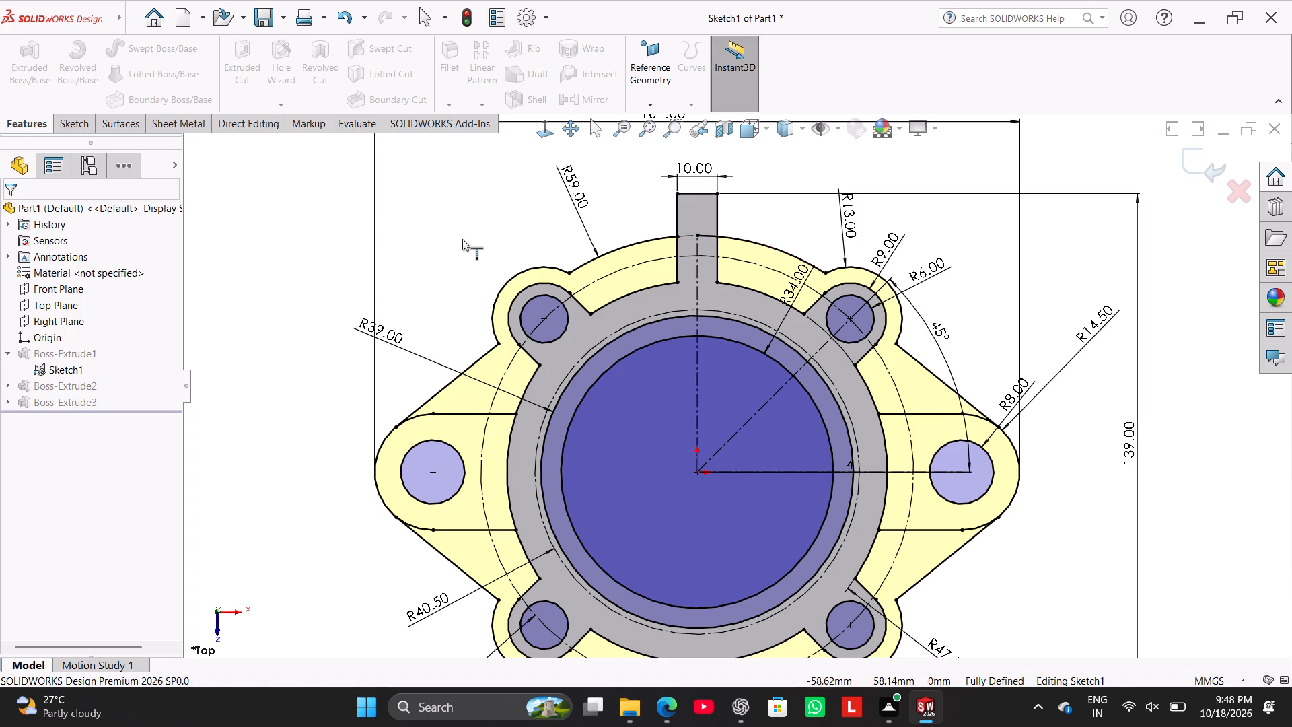
scroll(668, 218, "down", 4)
left_click(692, 298)
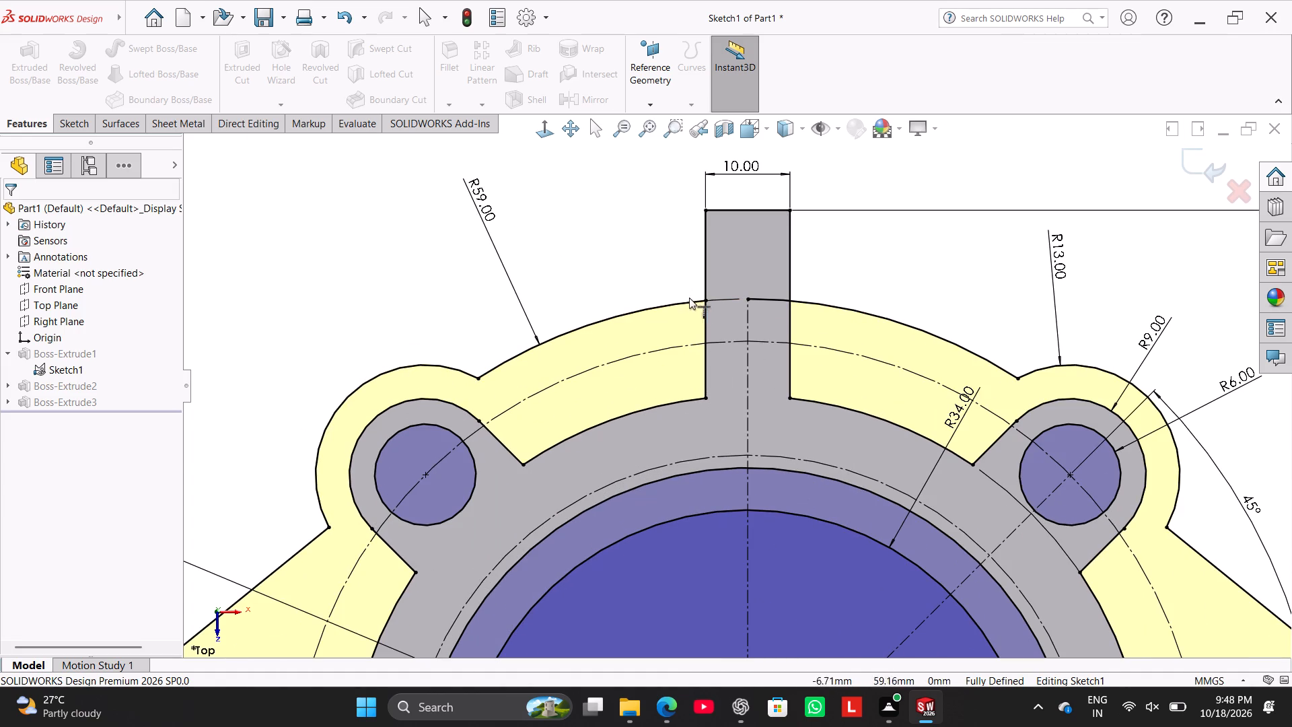
left_click(689, 307)
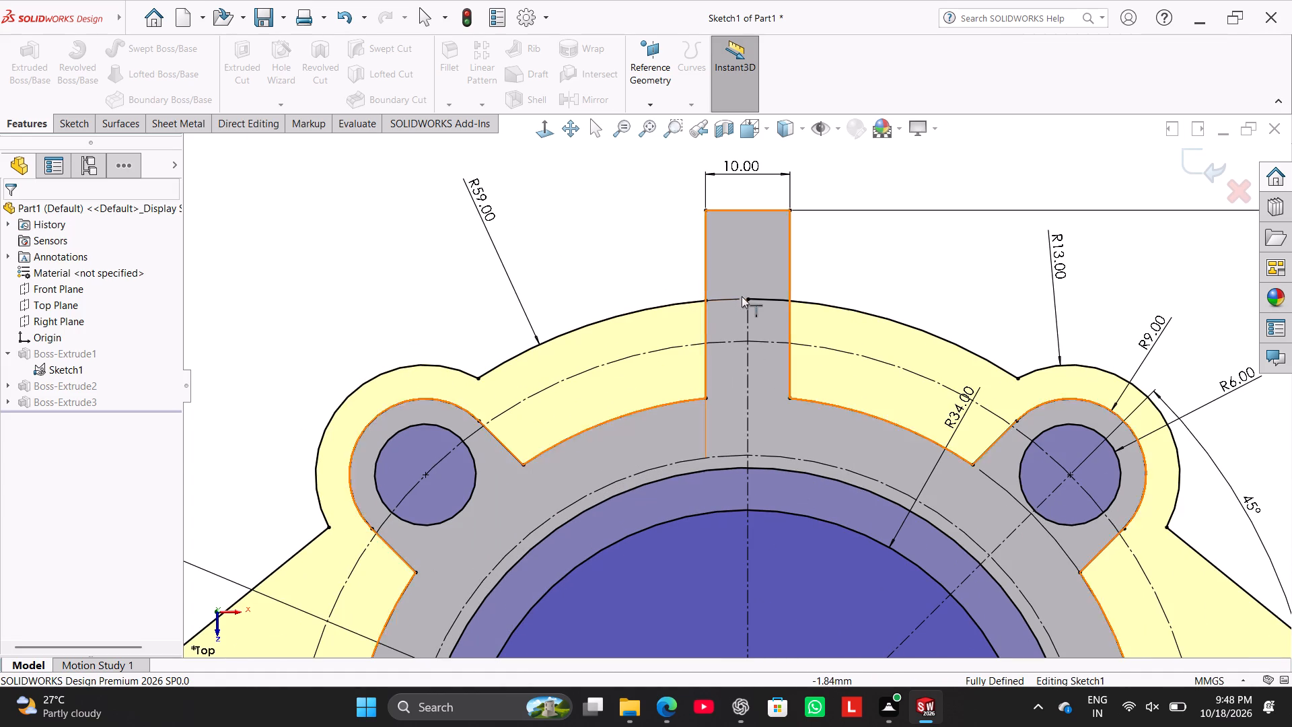
left_click(760, 299)
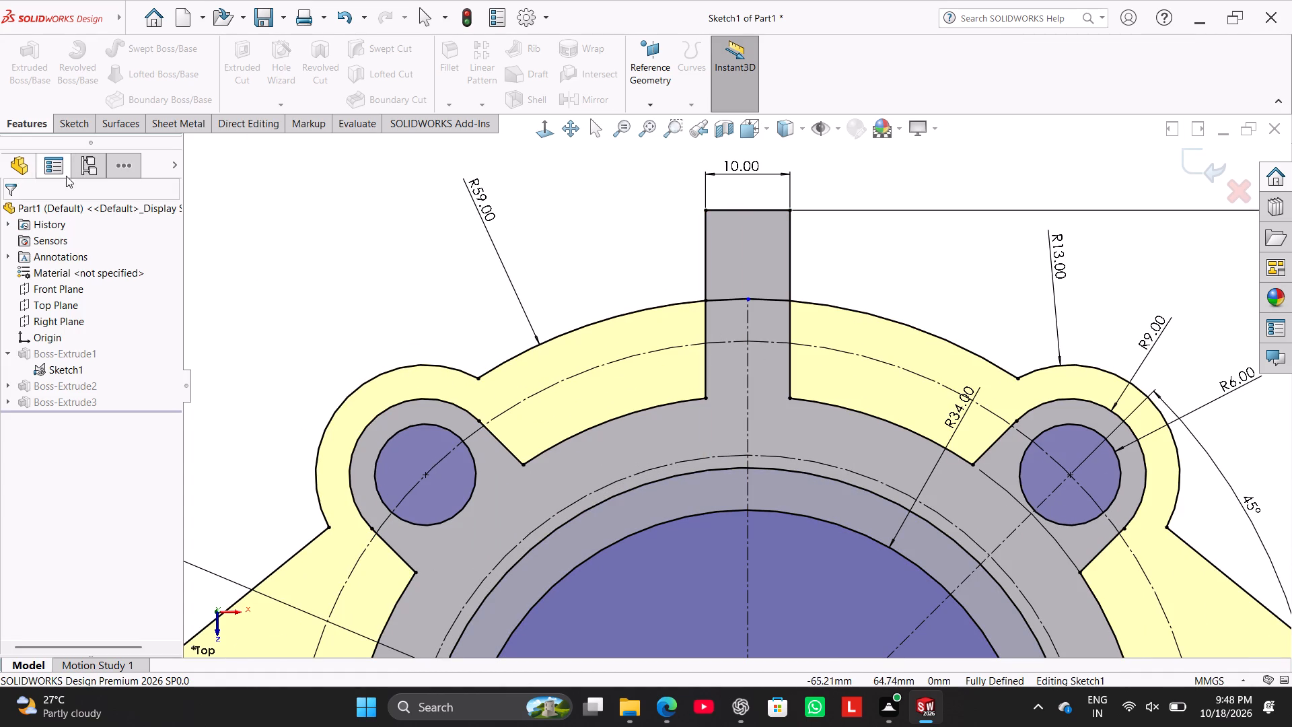
left_click(266, 217)
right_click(265, 241)
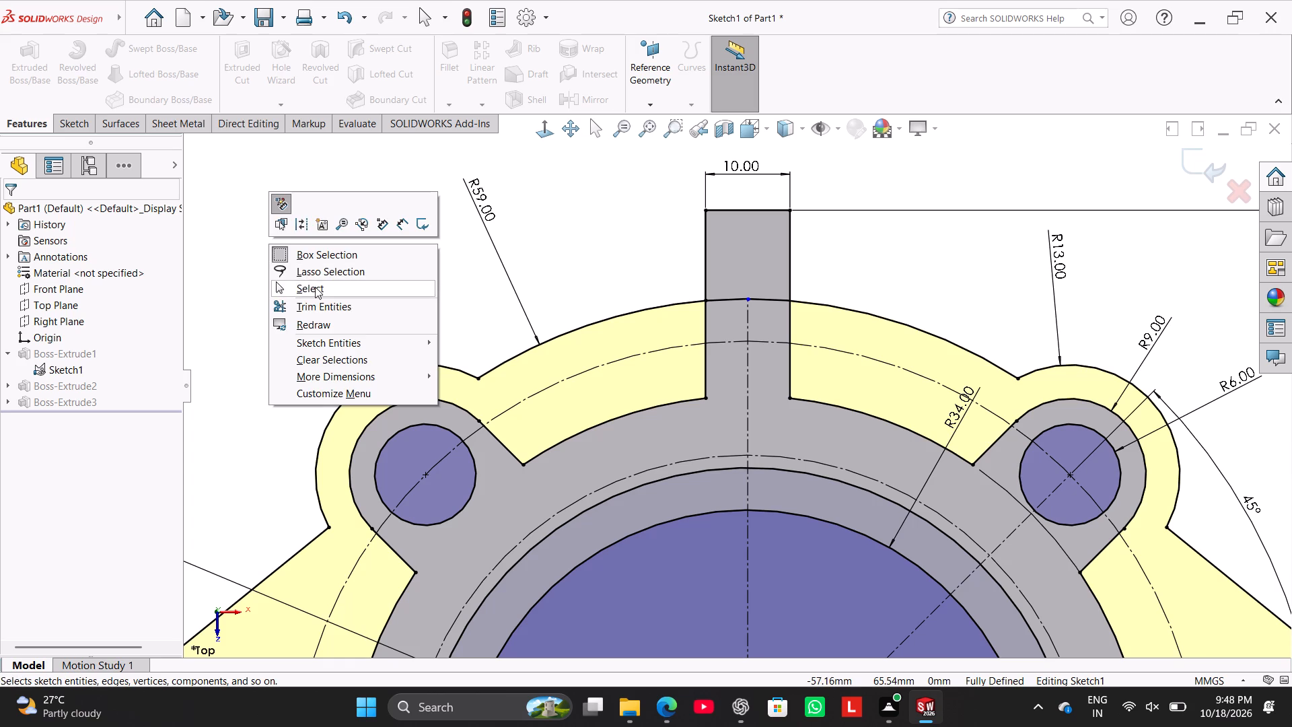
left_click(315, 287)
Move the loose point on the upper tab's arc and reattach it on the vertical centreline, leaving Sketch1 when done.
left_click_drag(748, 299, 754, 279)
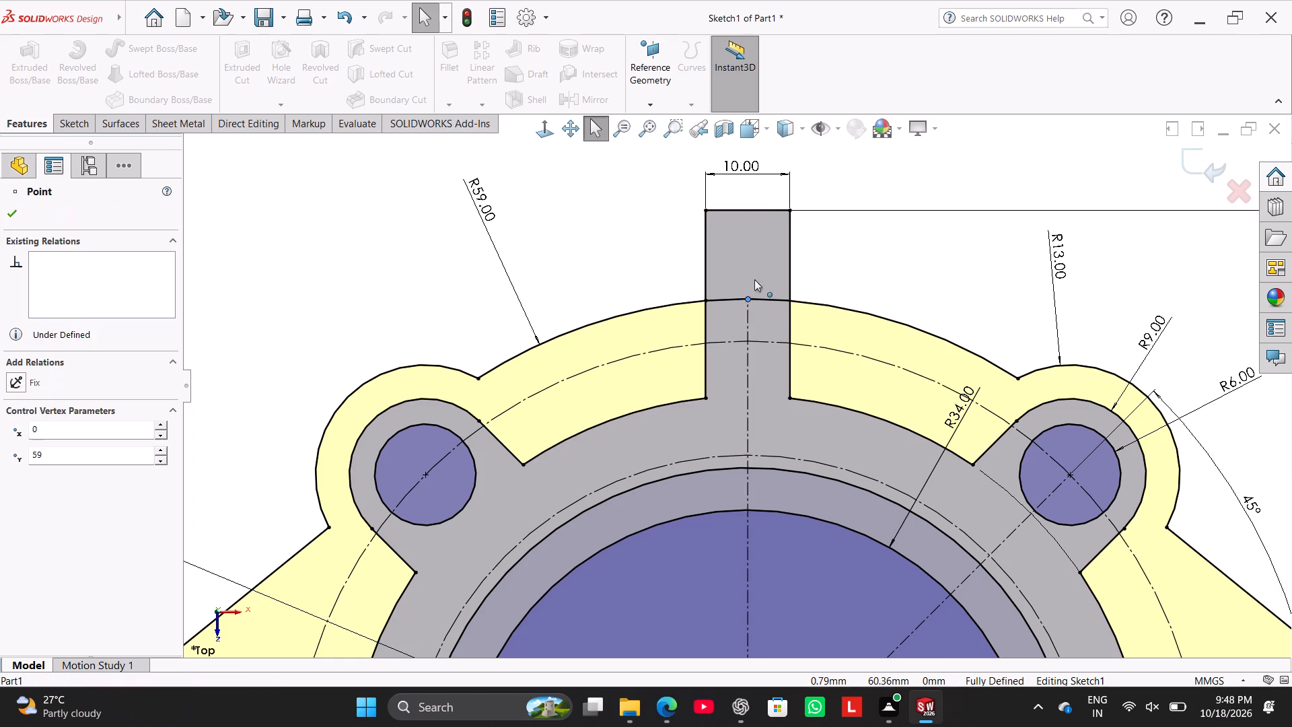
left_click_drag(754, 279, 756, 302)
scroll(453, 305, "up", 2)
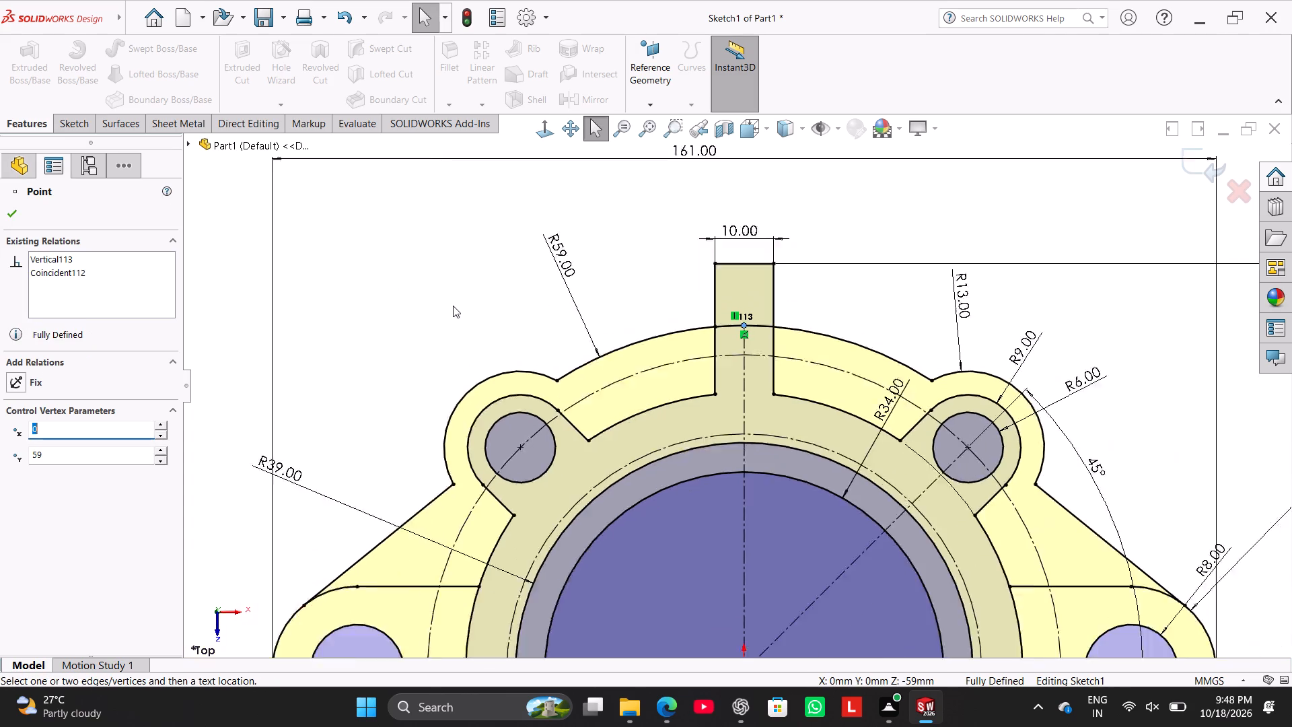
scroll(453, 306, "up", 8)
scroll(649, 418, "down", 3)
left_click(314, 419)
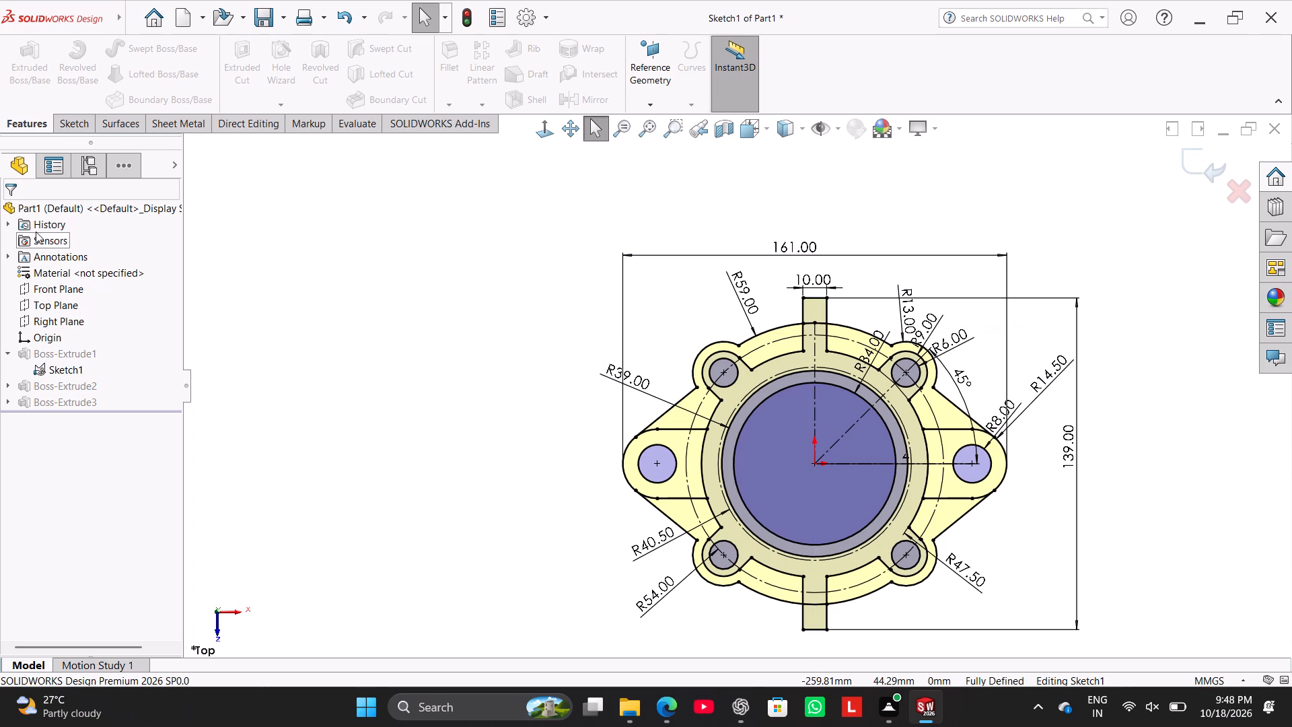
left_click(69, 120)
left_click(26, 68)
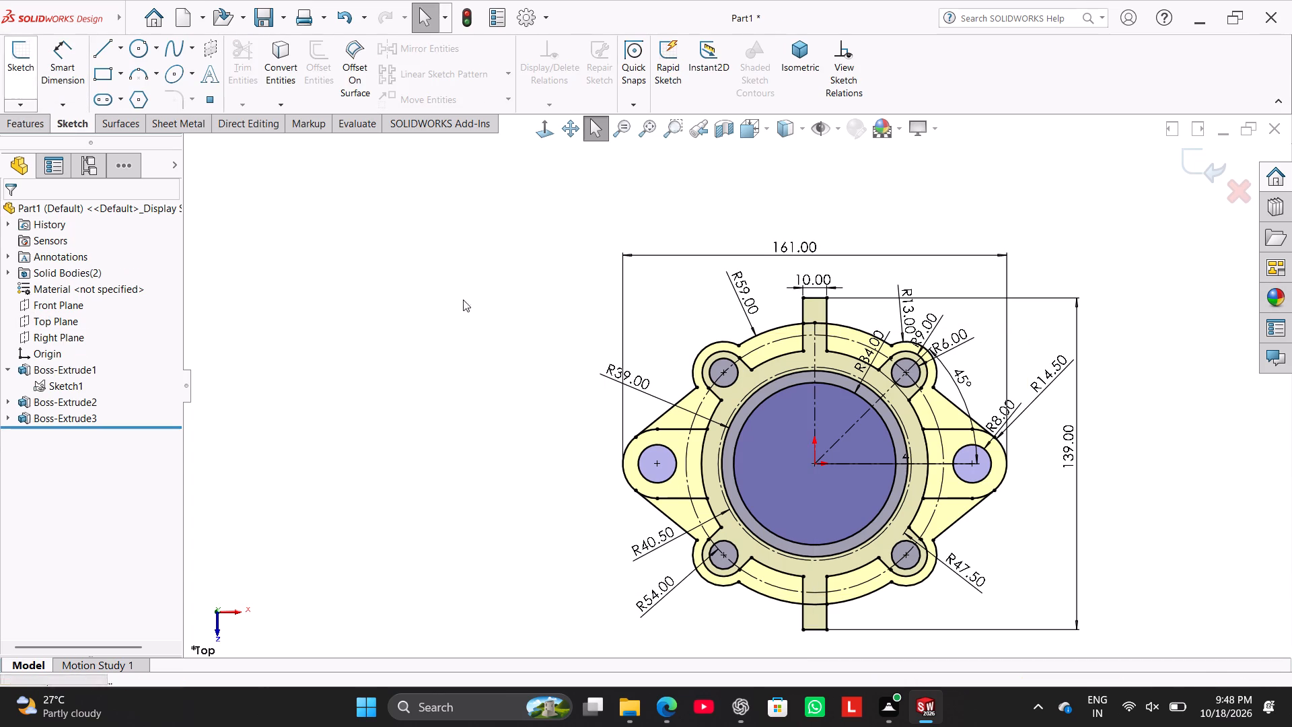
Edit the 10 mm base extrusion Boss-Extrude1 and toggle the selected contour at the front tab's projecting end.
middle_click_drag(507, 412, 472, 273)
middle_click_drag(505, 462, 494, 402)
right_click_drag(460, 468, 551, 392)
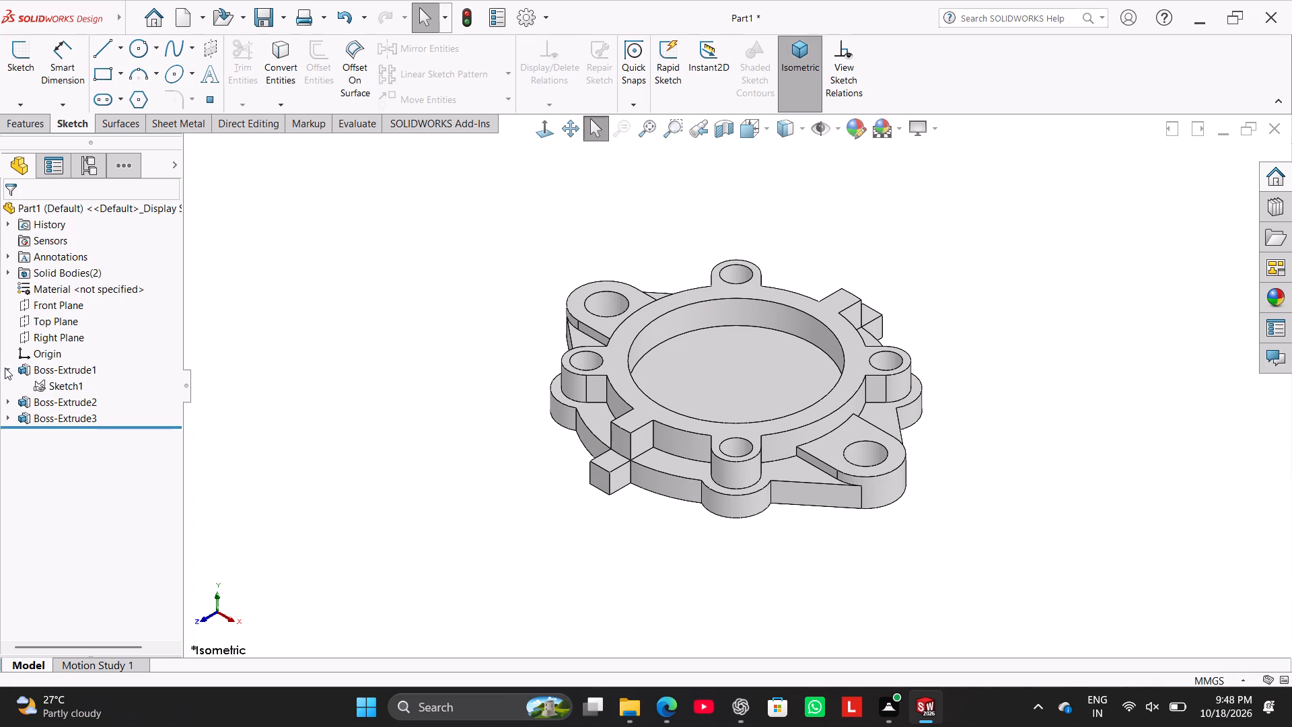
left_click(5, 368)
right_click(37, 369)
left_click(52, 333)
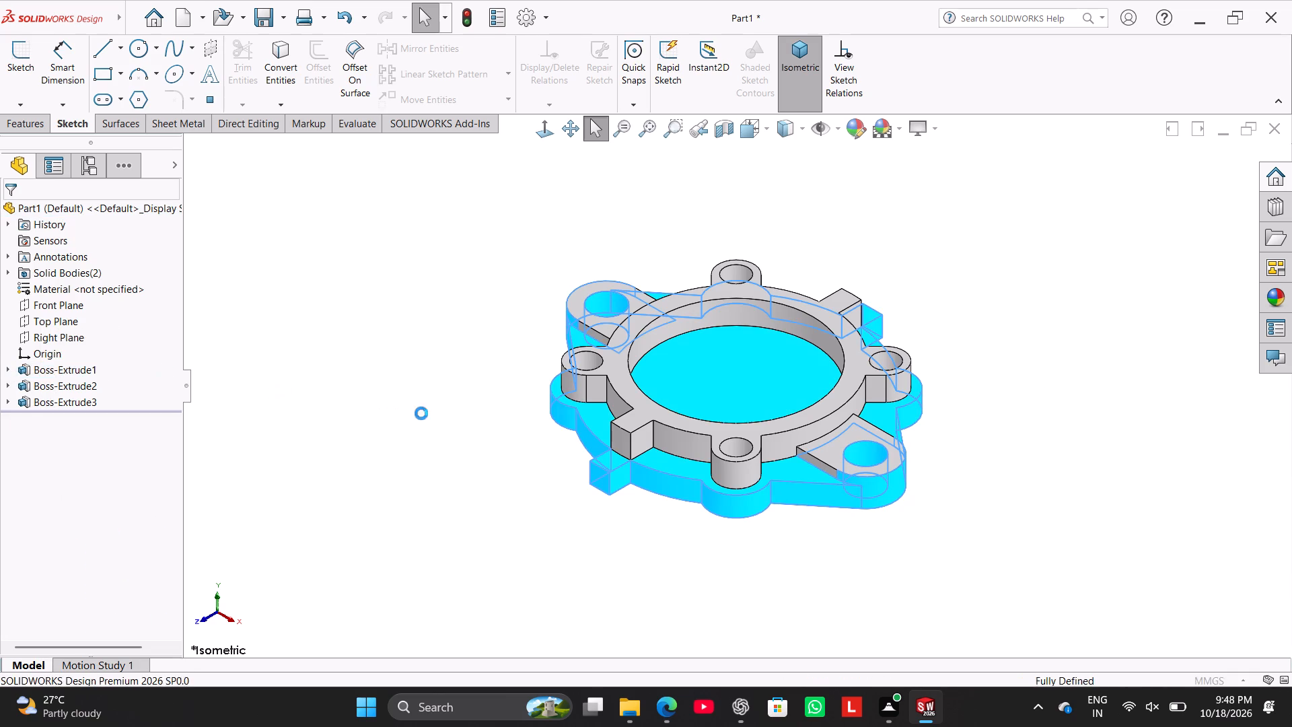
scroll(680, 512, "down", 5)
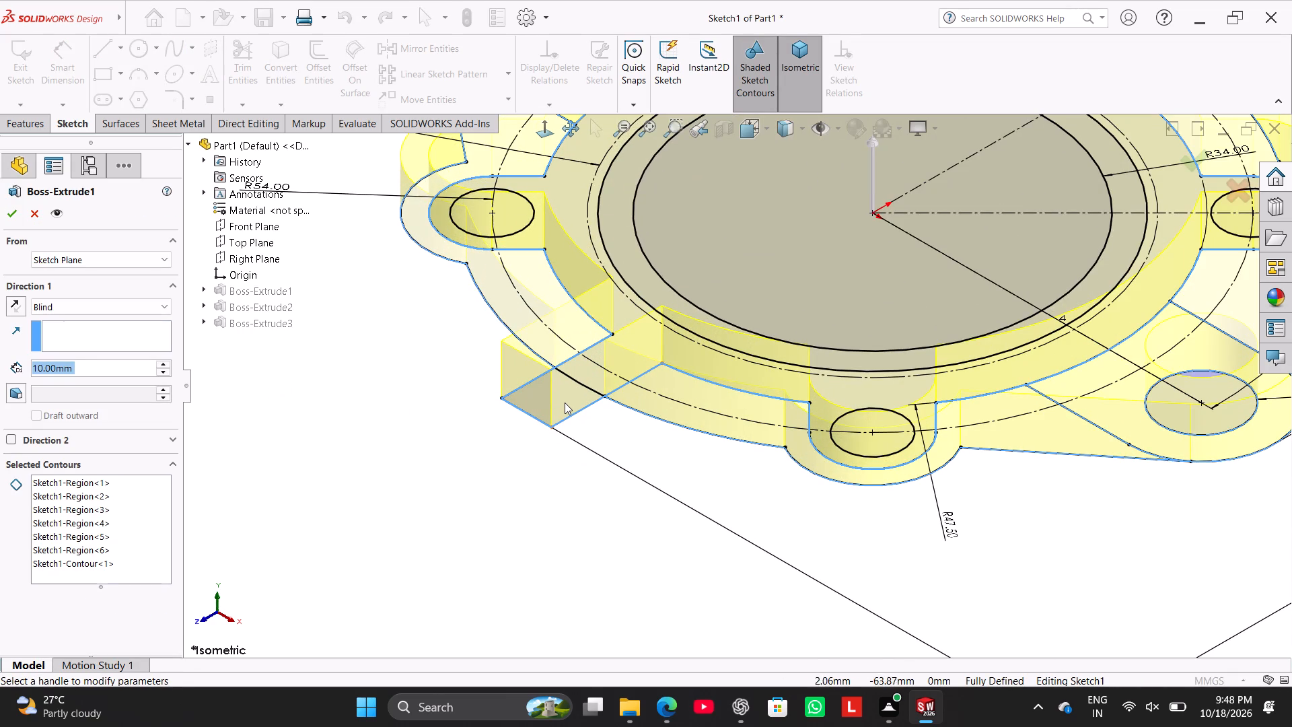
left_click(565, 403)
middle_click_drag(455, 448, 471, 473)
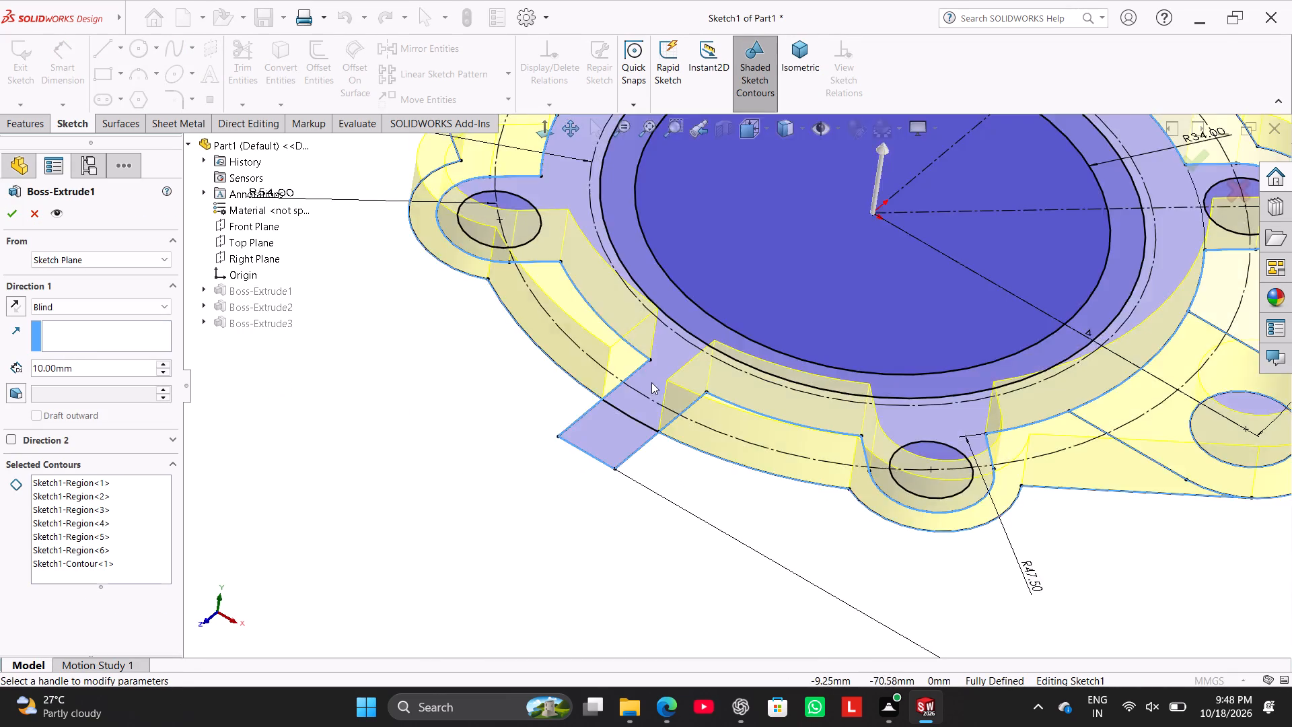
Add the region running around the bore and out through the tabs to Boss-Extrude1's selected contours, accepting the 10 mm base.
scroll(704, 360, "up", 4)
scroll(742, 339, "down", 4)
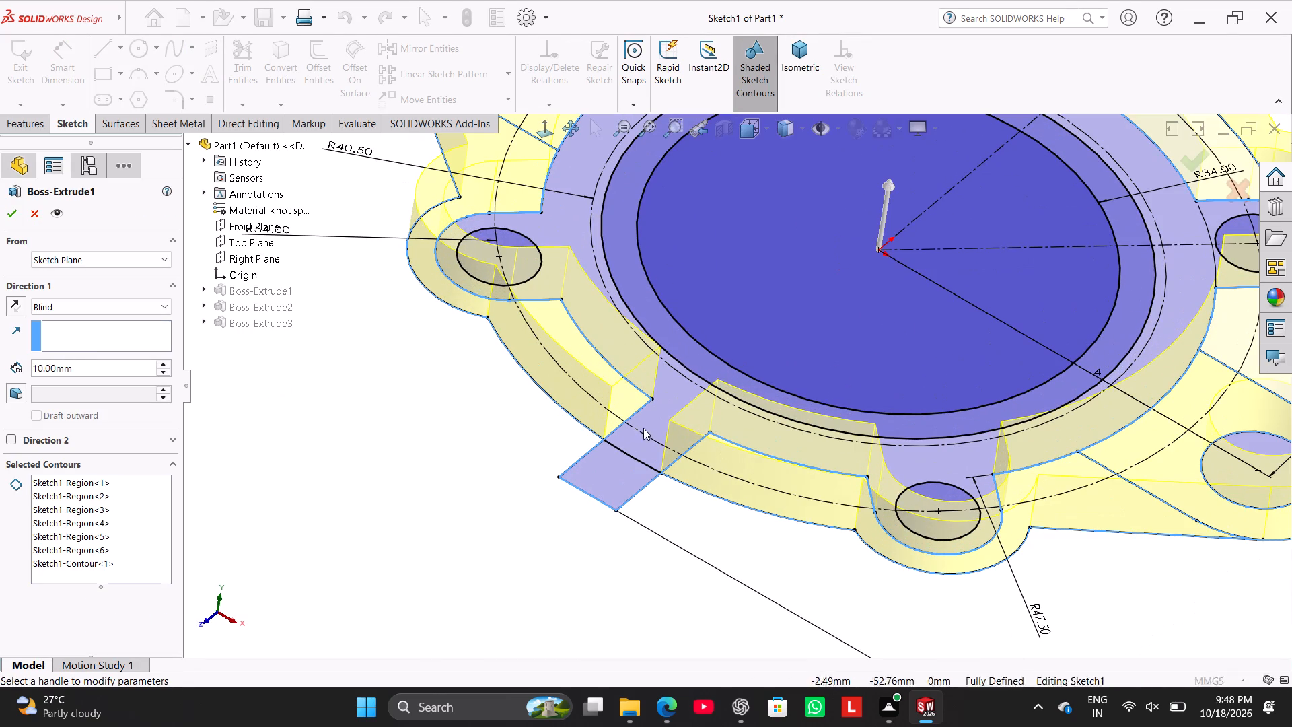
scroll(766, 340, "up", 5)
scroll(900, 193, "down", 3)
scroll(890, 275, "down", 2)
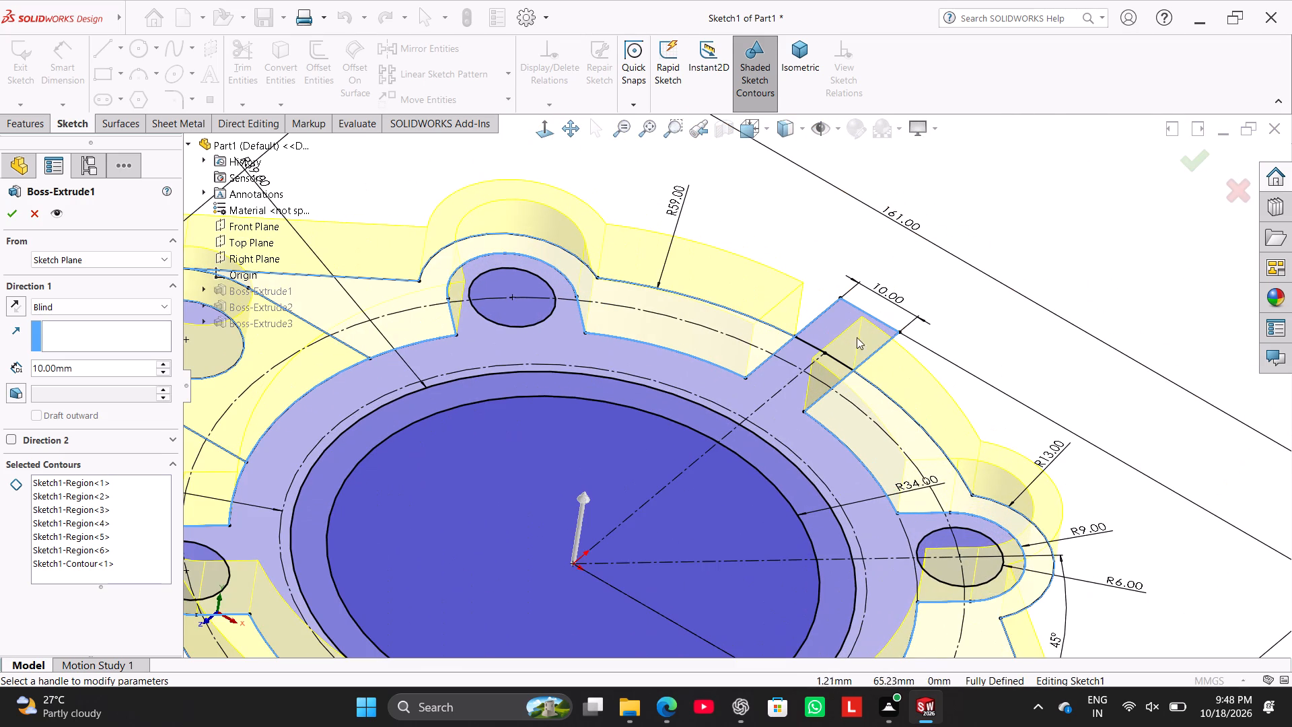
middle_click_drag(844, 344, 859, 379)
left_click(752, 348)
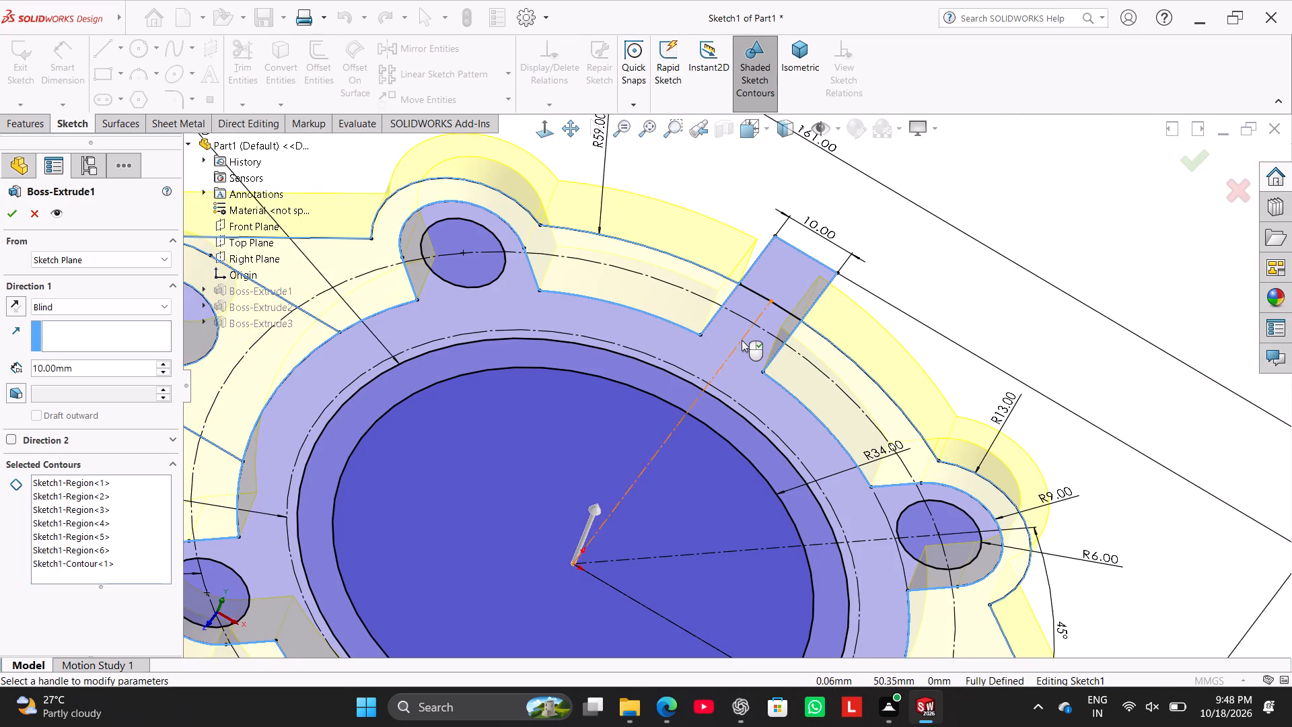
left_click(721, 331)
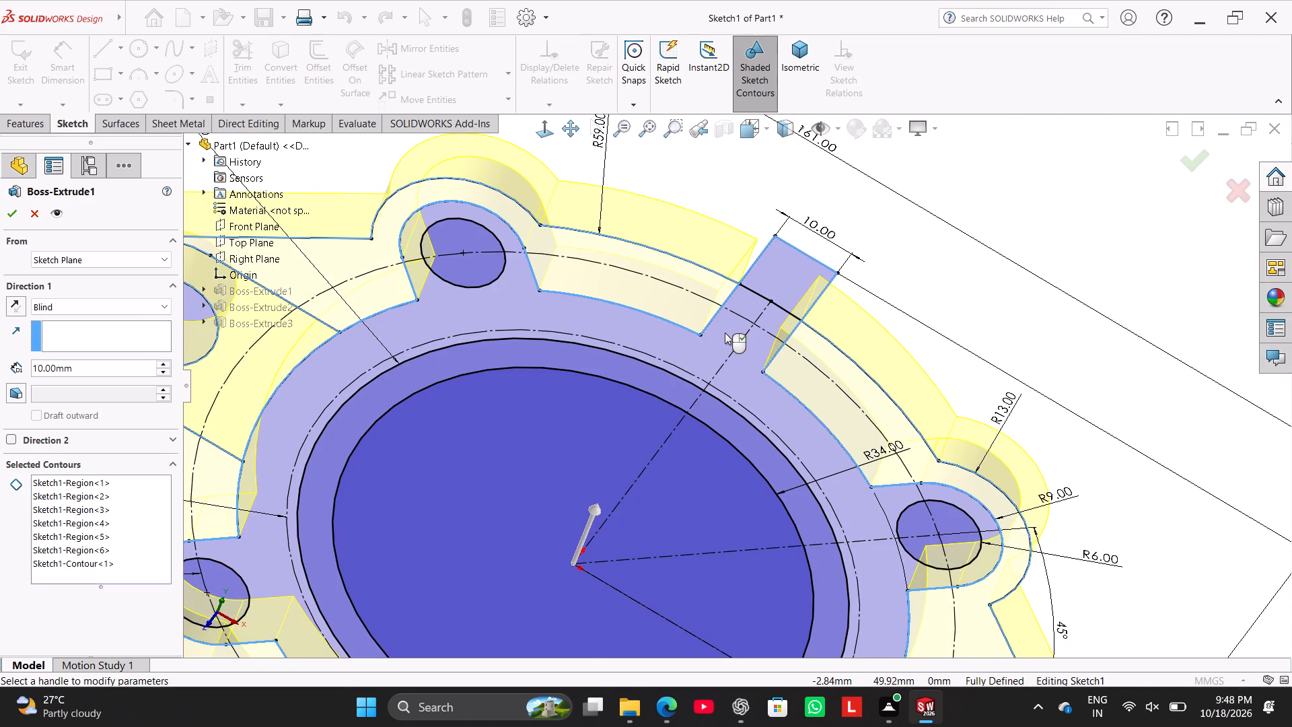
scroll(725, 333, "up", 4)
scroll(589, 597, "up", 2)
scroll(576, 594, "down", 4)
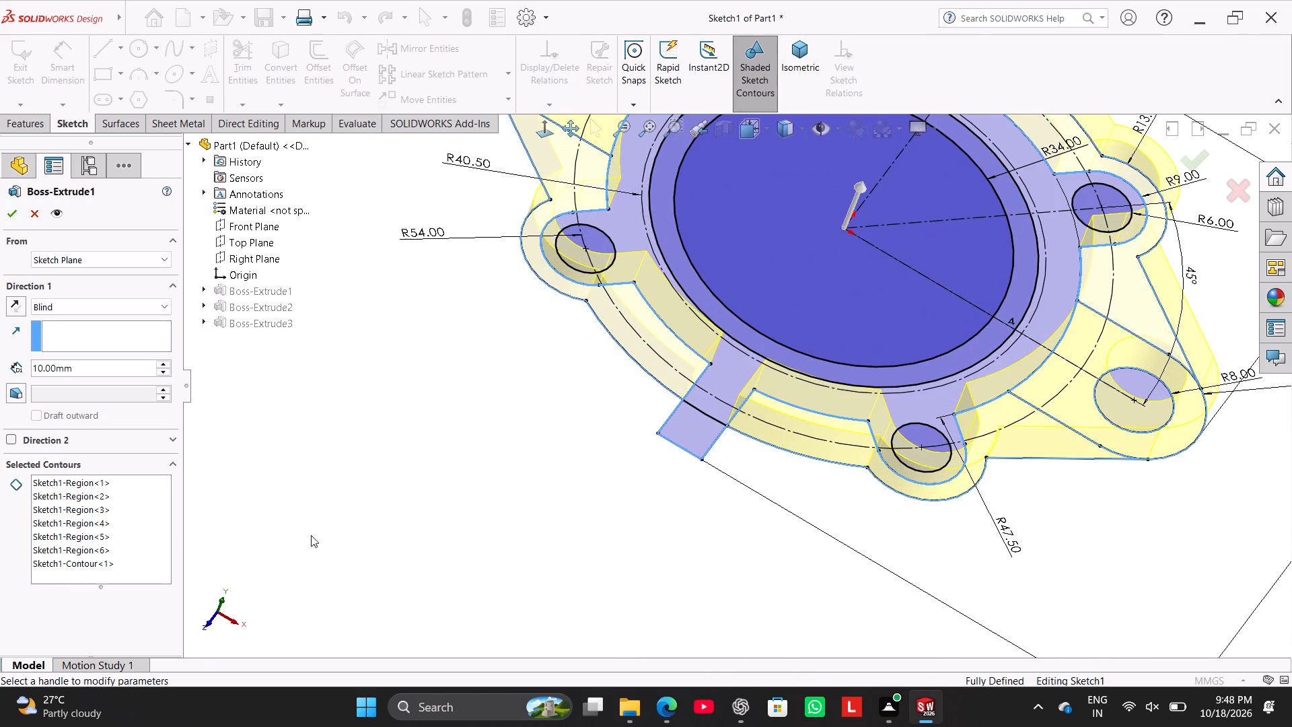
left_click(132, 566)
scroll(707, 451, "down", 3)
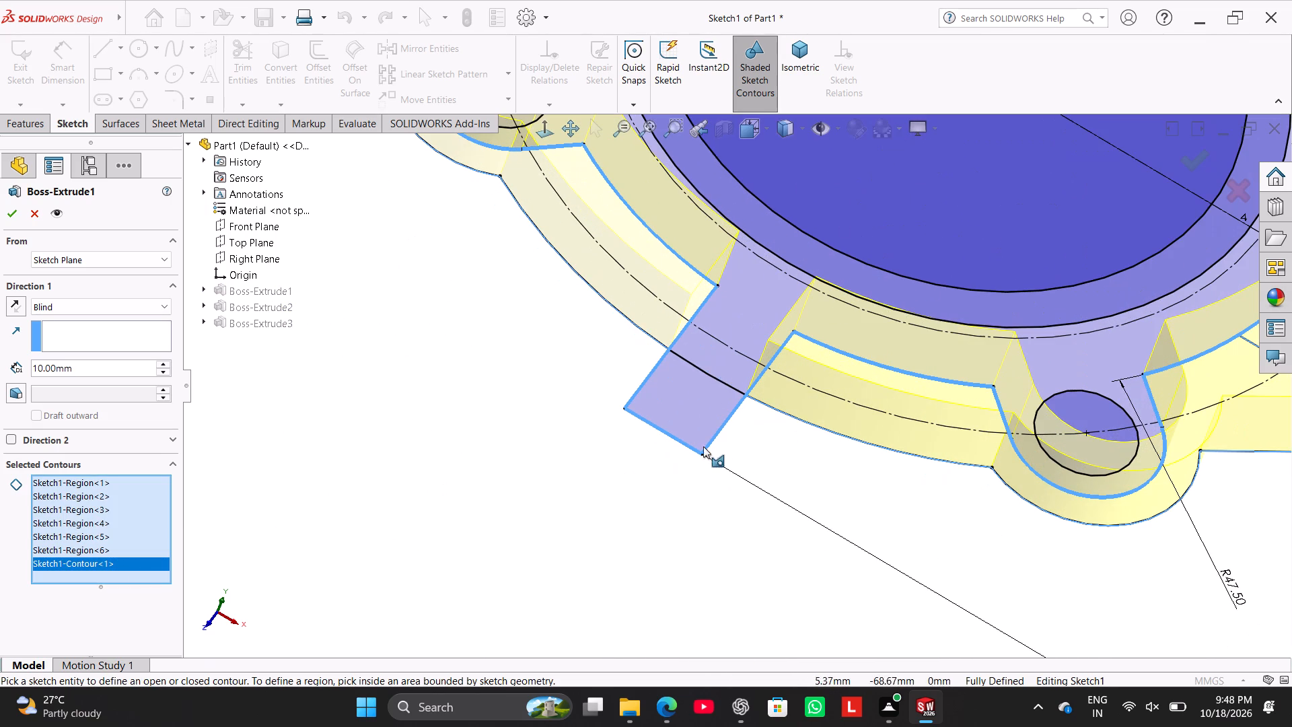
left_click(710, 356)
scroll(764, 343, "up", 4)
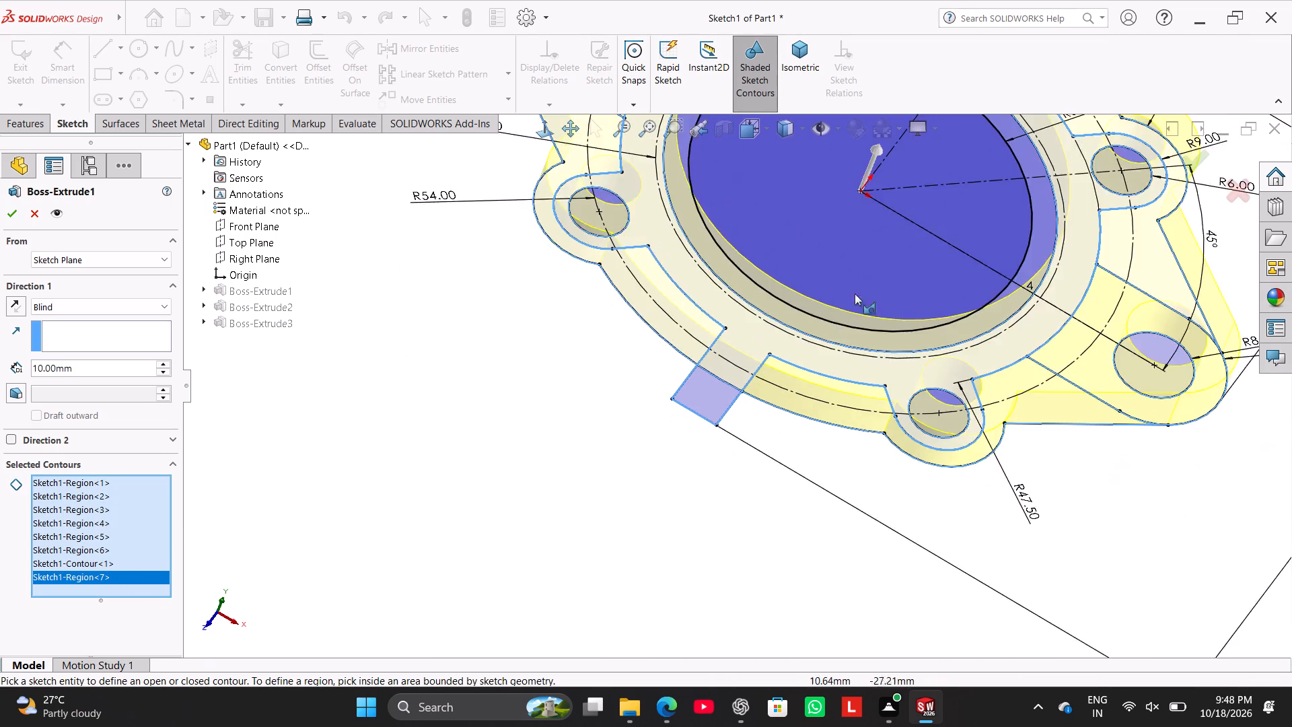
scroll(855, 293, "up", 5)
scroll(896, 226, "down", 4)
scroll(658, 336, "up", 2)
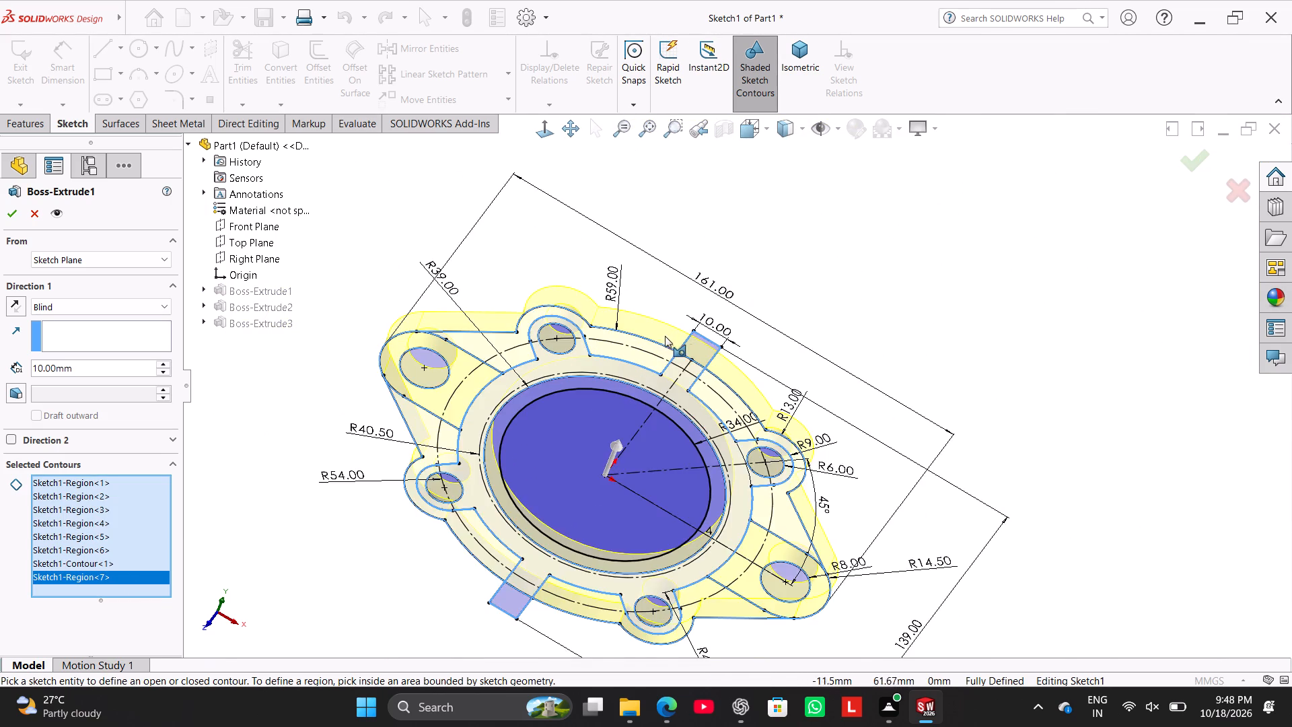
scroll(680, 336, "down", 3)
middle_click_drag(845, 253, 818, 316)
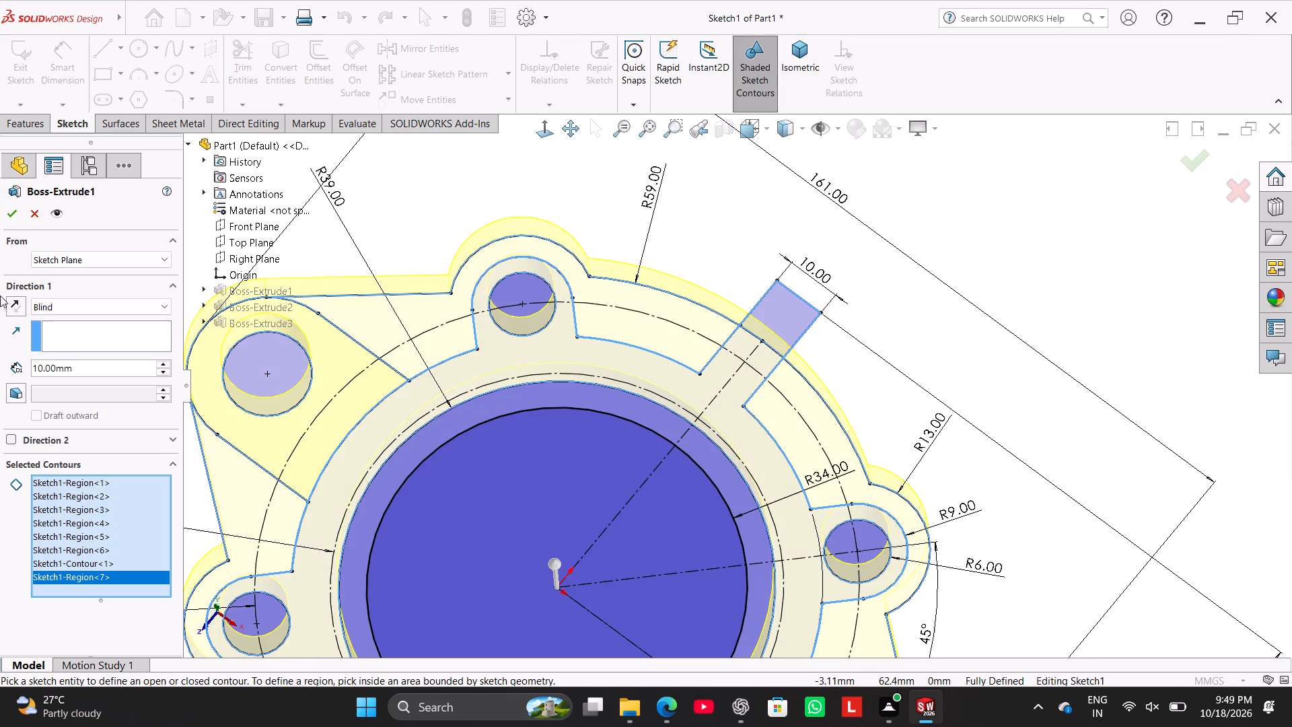
left_click(16, 222)
Edit the 12 mm upper extrusion Boss-Extrude3, pick the projecting end of the front tab as part of its profile, and accept it.
scroll(480, 352, "up", 5)
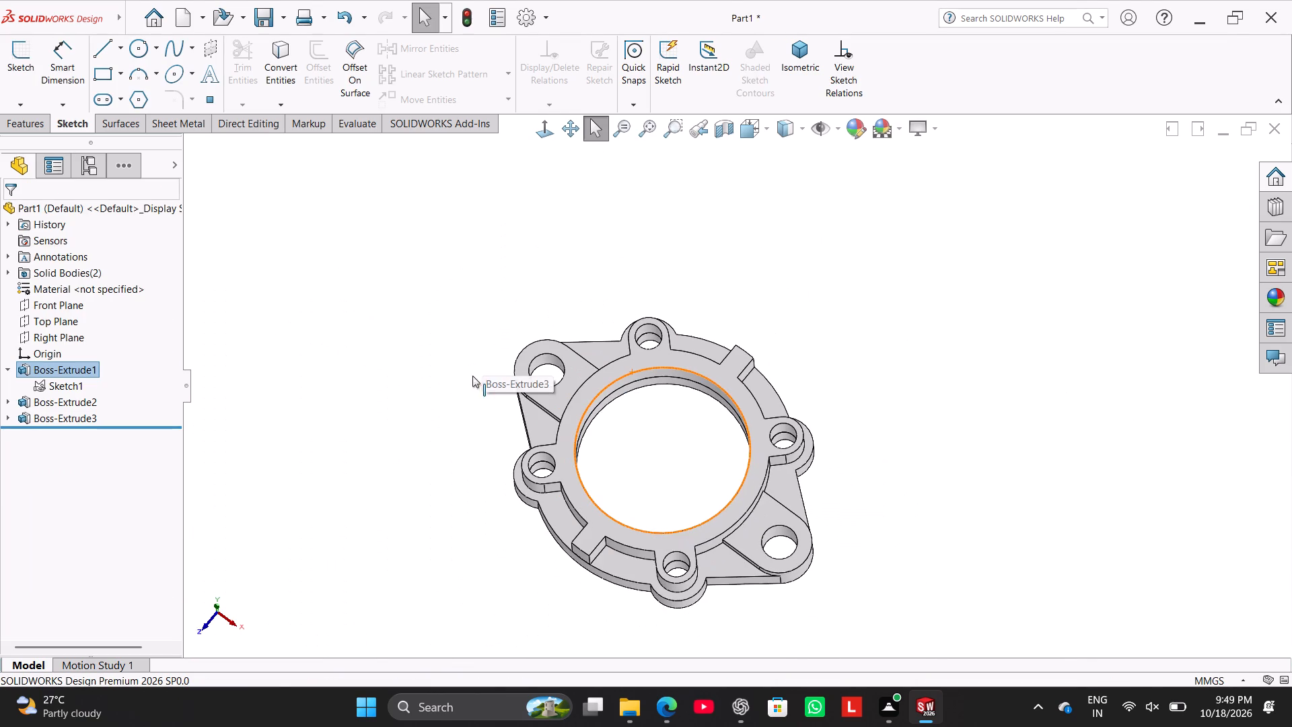
left_click(307, 448)
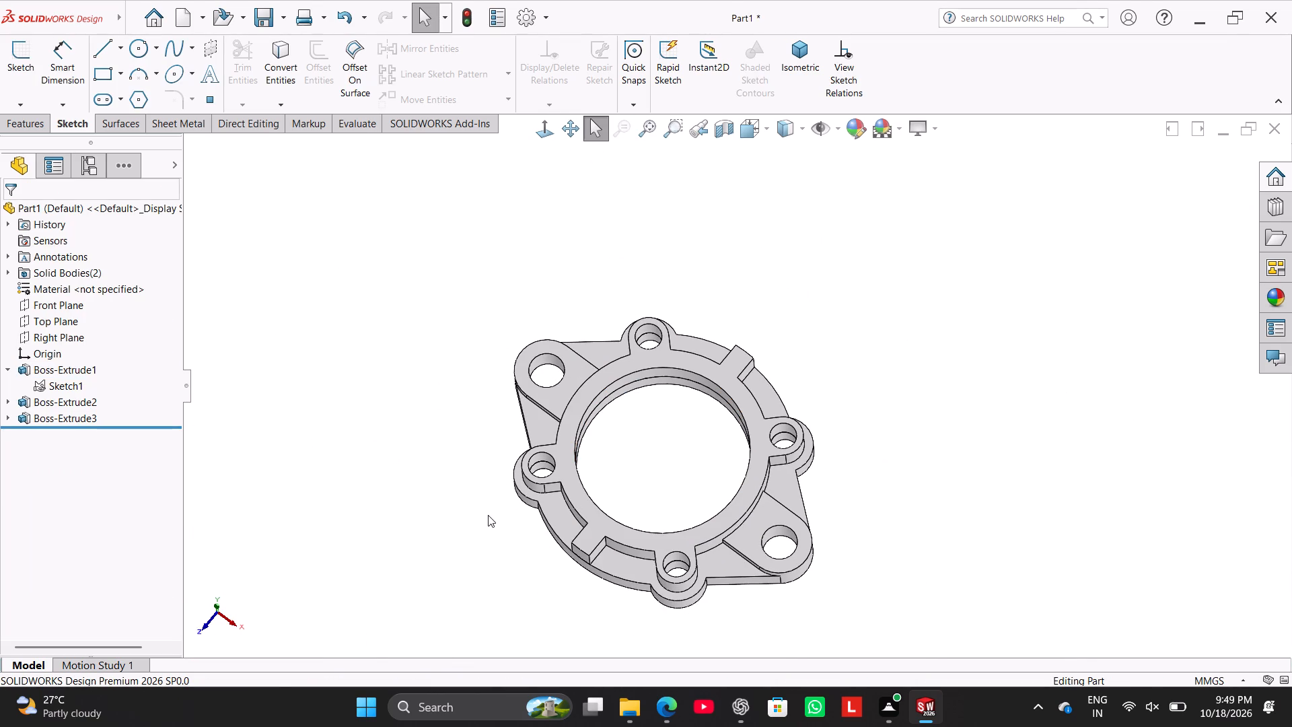
middle_click_drag(519, 557, 539, 356)
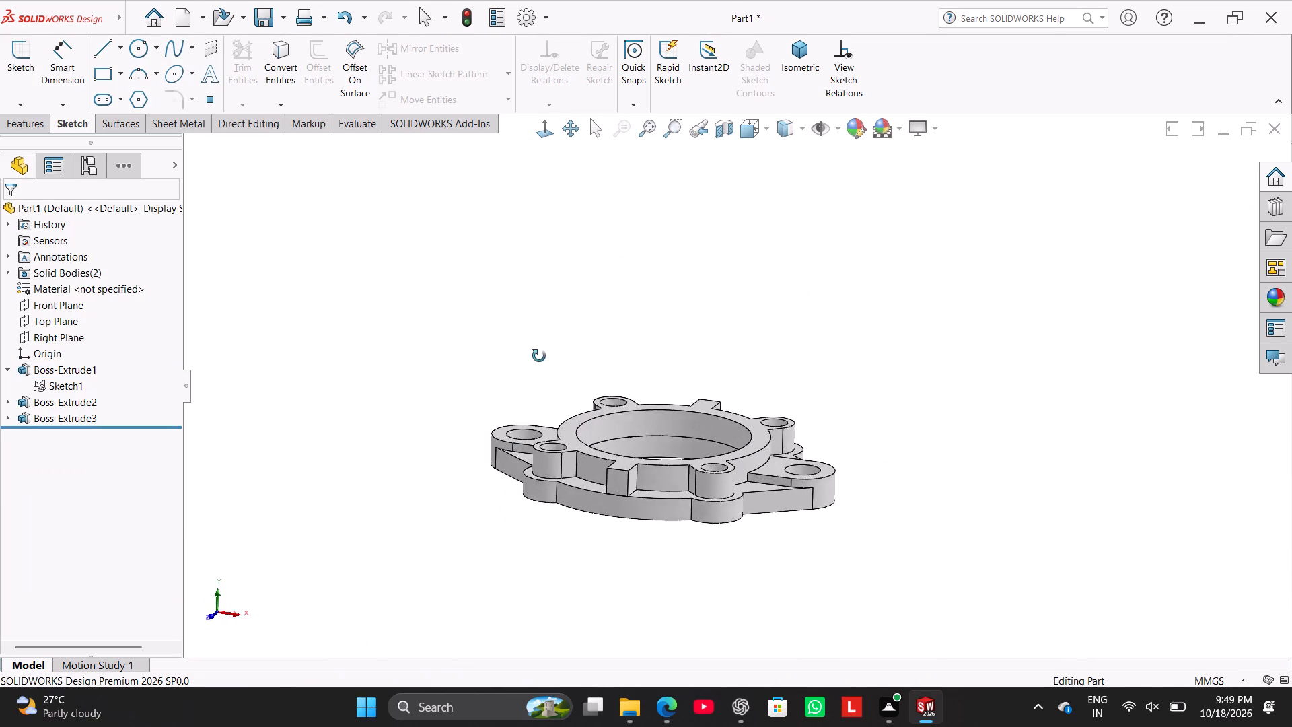
middle_click_drag(539, 356, 497, 405)
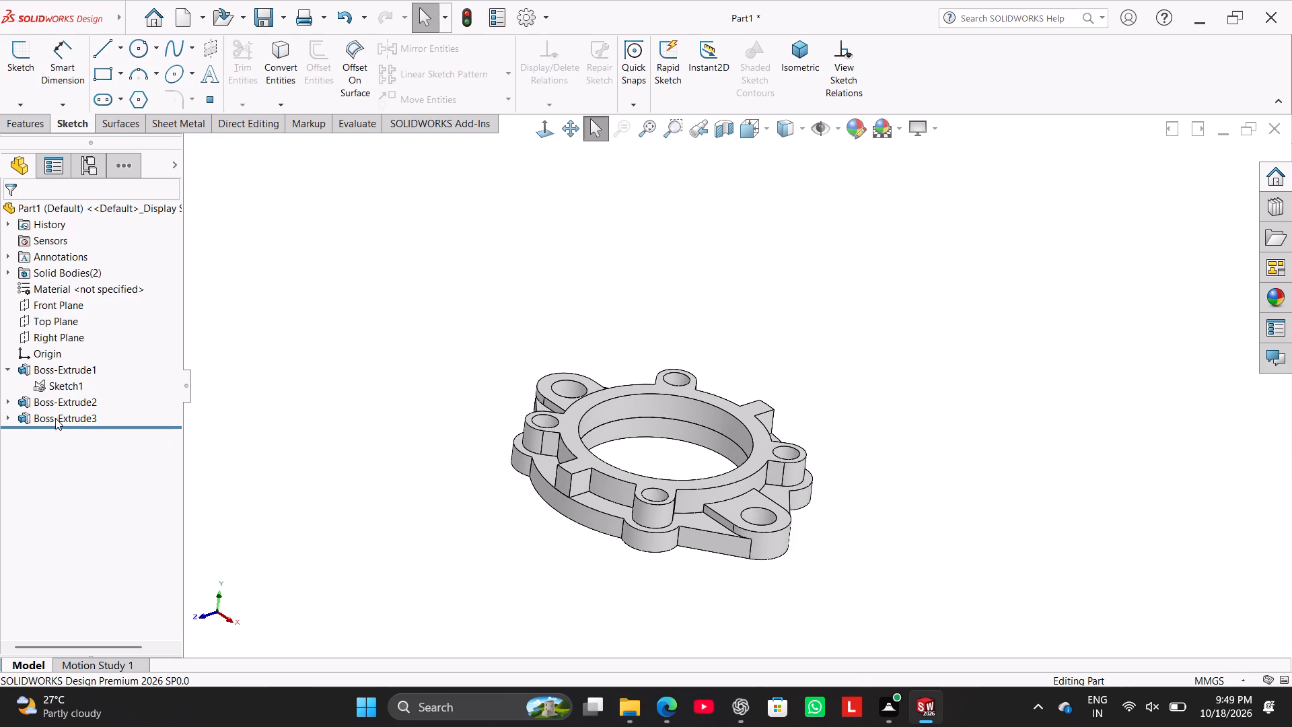
left_click(11, 367)
right_click(30, 401)
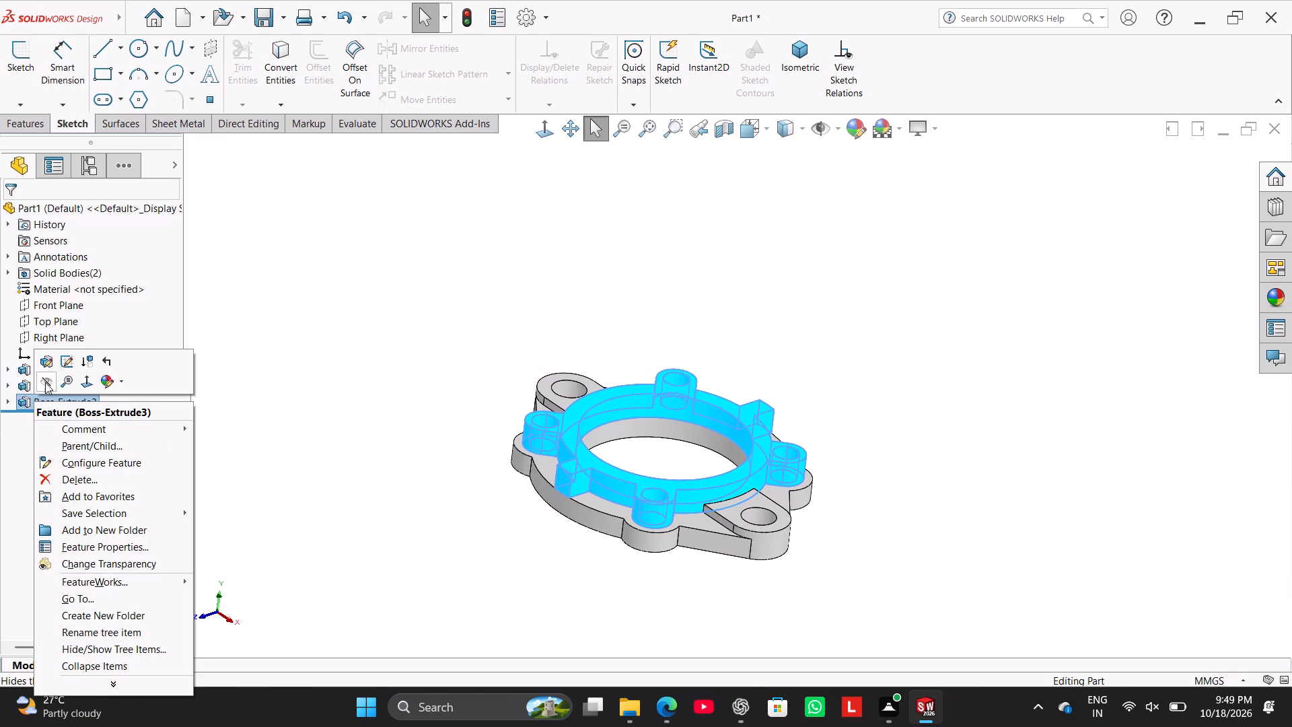
left_click(48, 368)
scroll(618, 501, "down", 5)
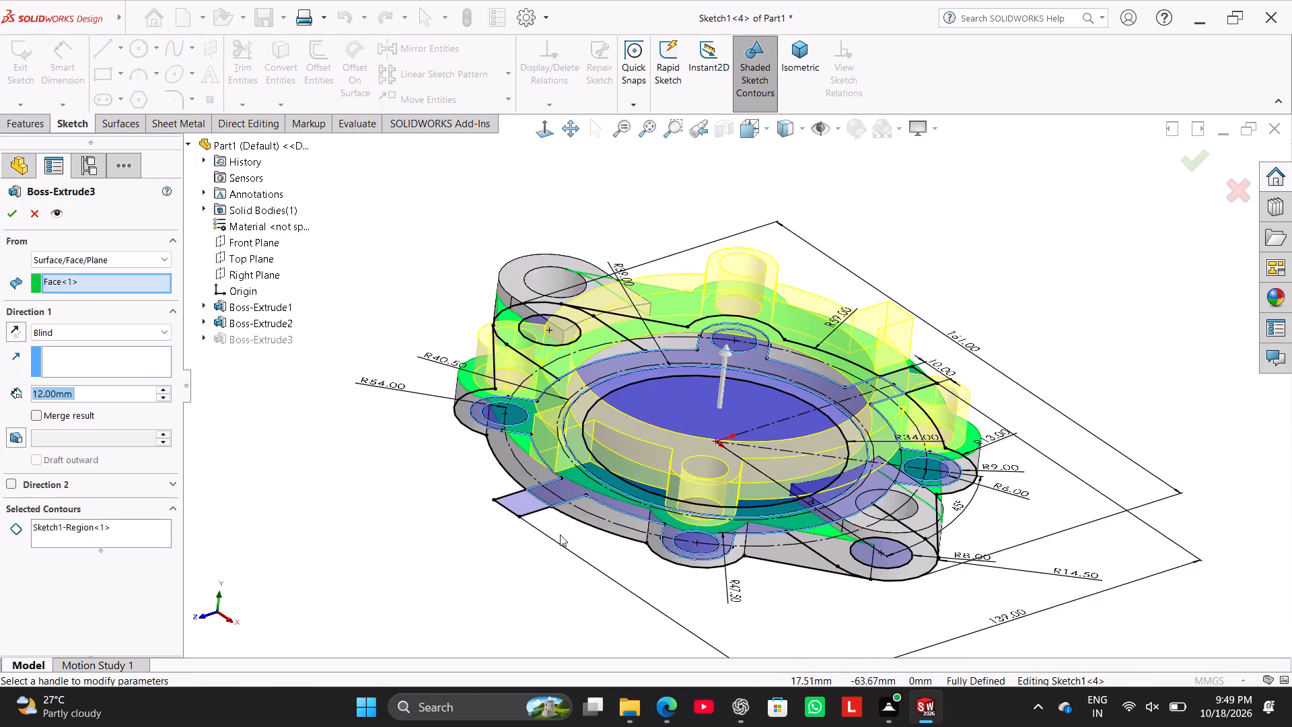
scroll(560, 534, "down", 1)
left_click(531, 462)
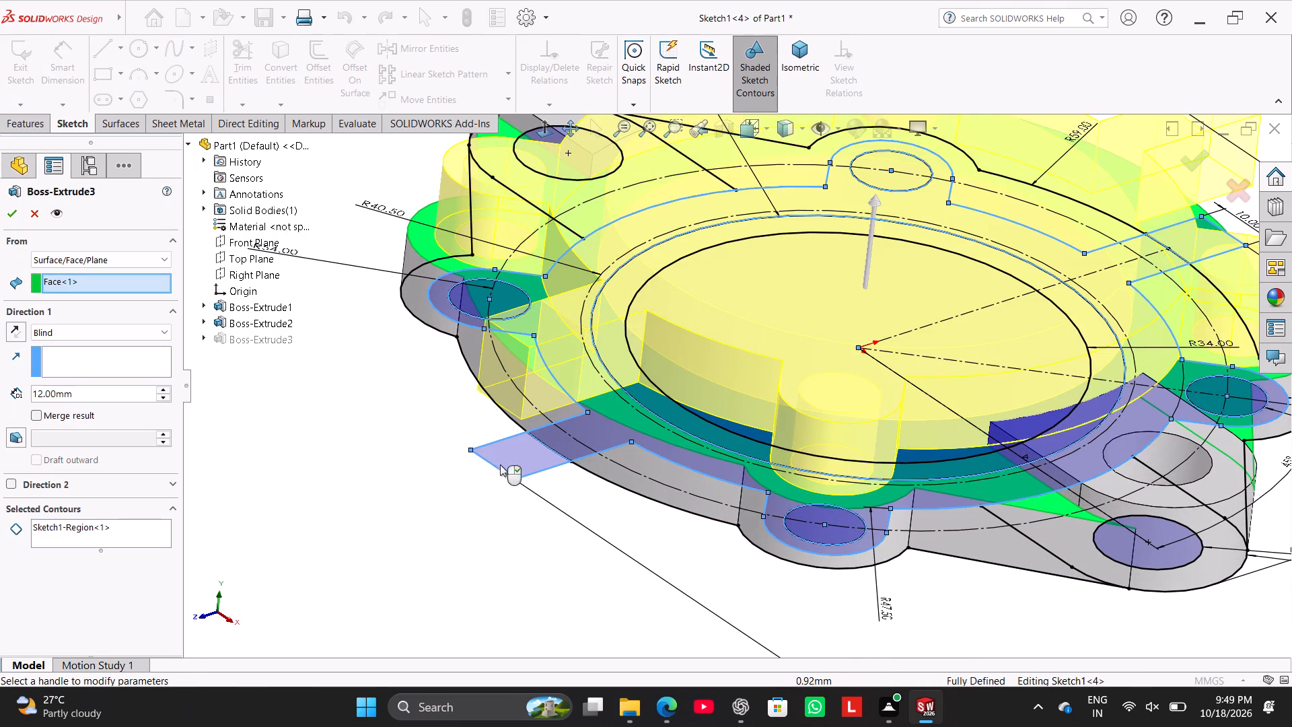
scroll(379, 492, "up", 2)
scroll(501, 465, "up", 2)
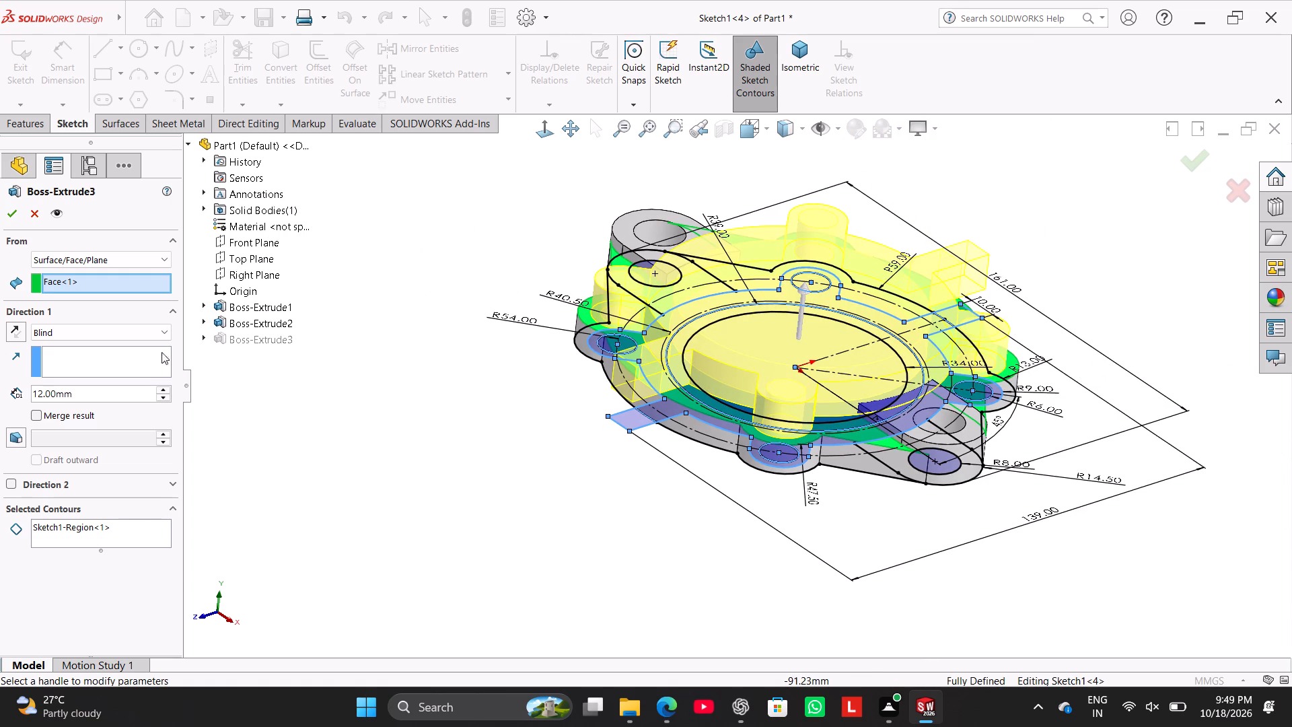
left_click(16, 210)
left_click(275, 310)
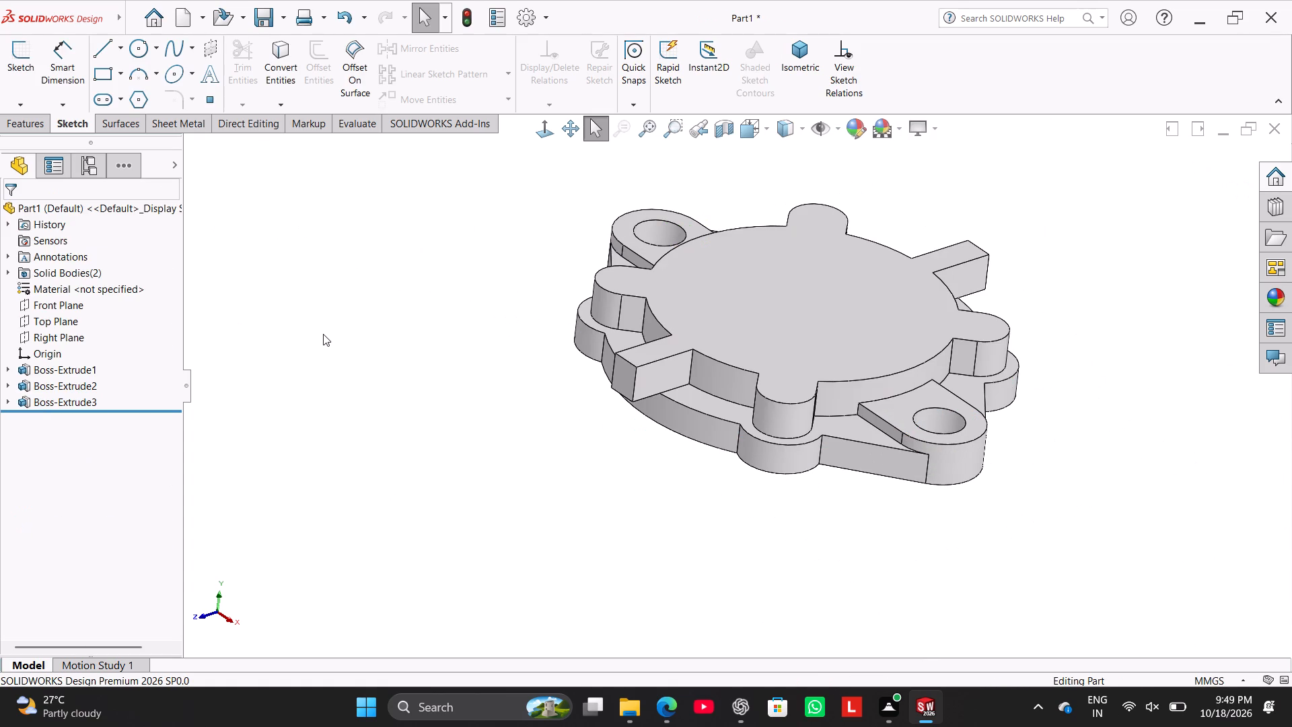
Apply a full round fillet to the front tab of Boss-Extrude3, using its top and bottom as side faces and its end as centre.
middle_click_drag(339, 353, 308, 250)
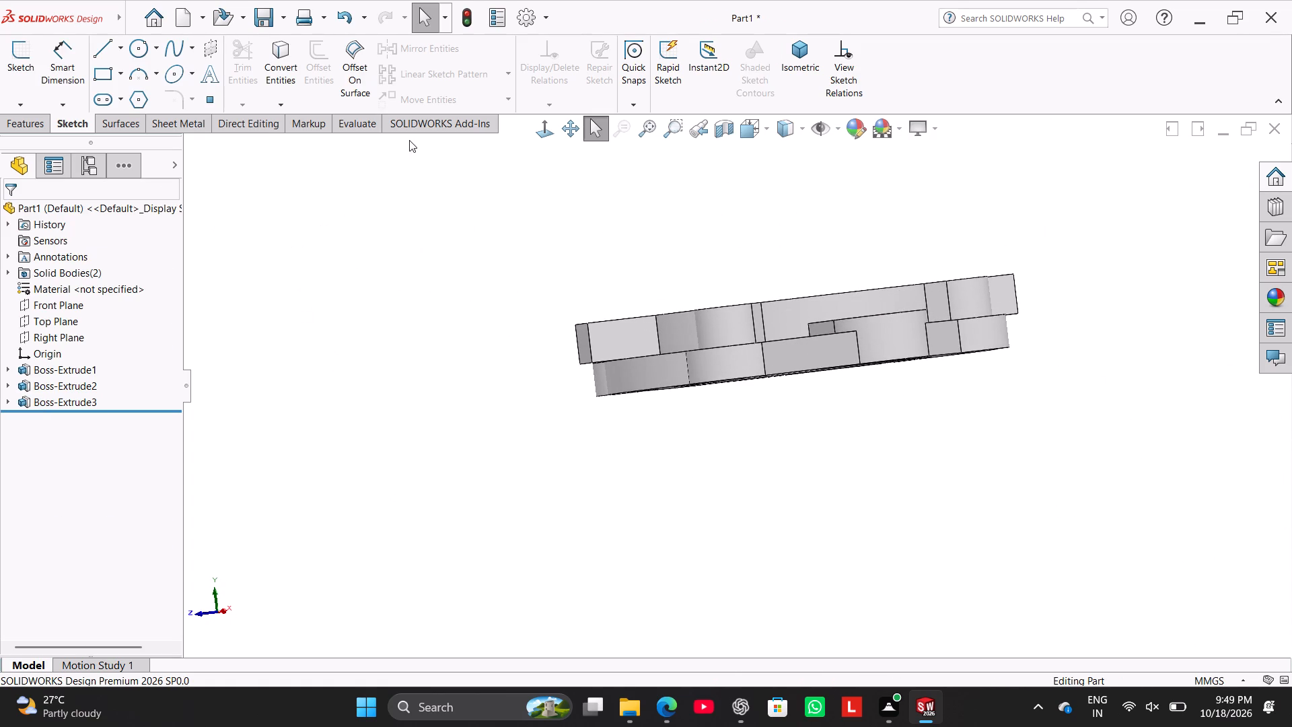
left_click(15, 118)
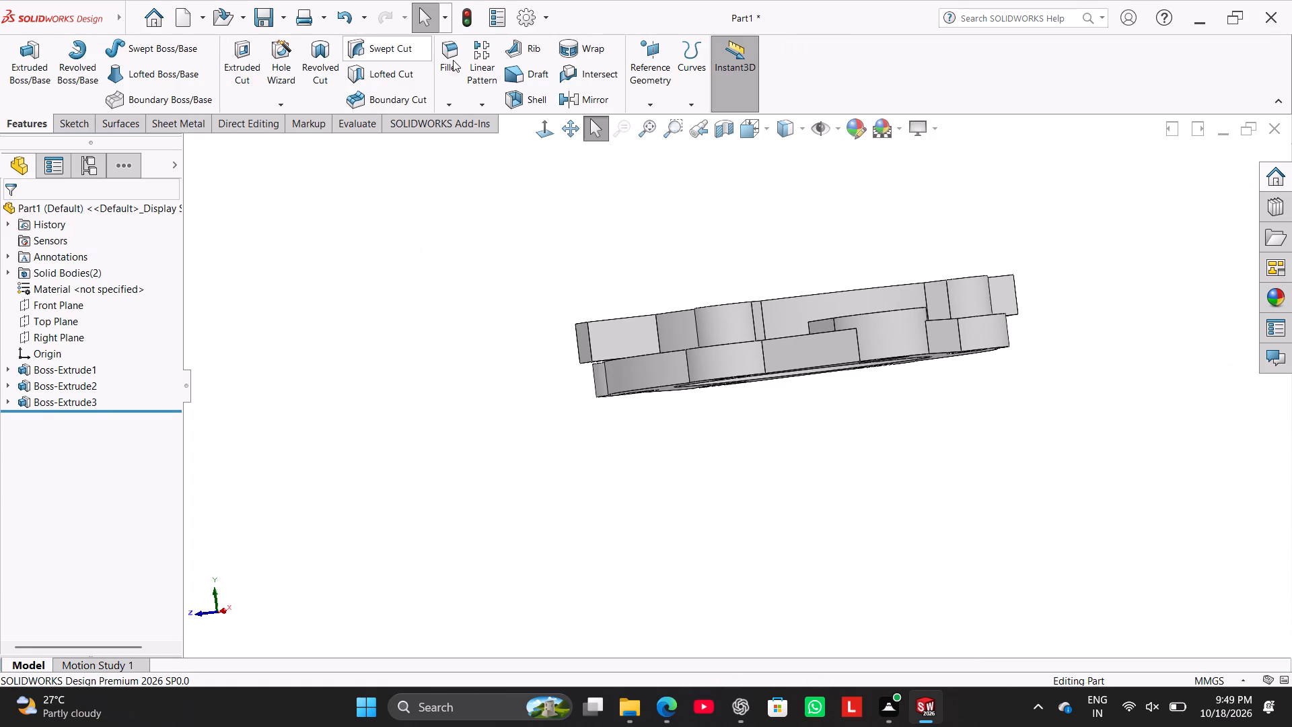
left_click(453, 60)
left_click(117, 278)
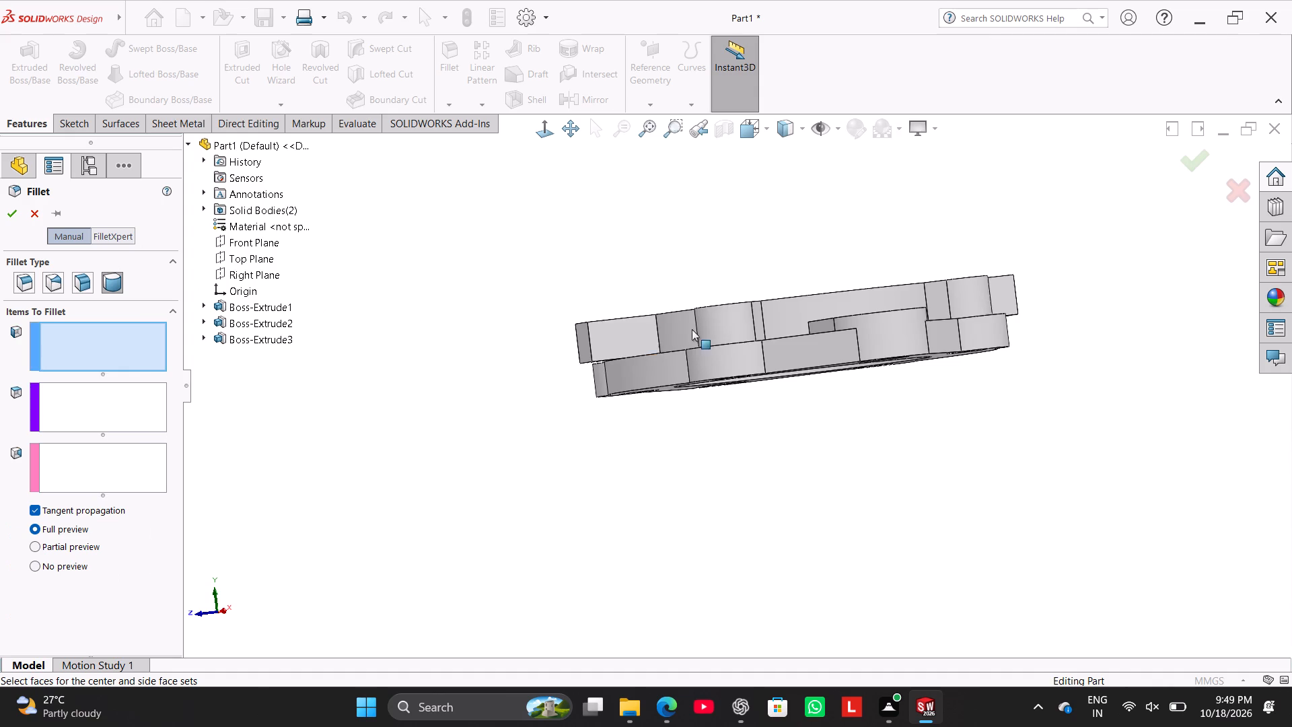
scroll(705, 334, "down", 5)
middle_click_drag(397, 405, 402, 411)
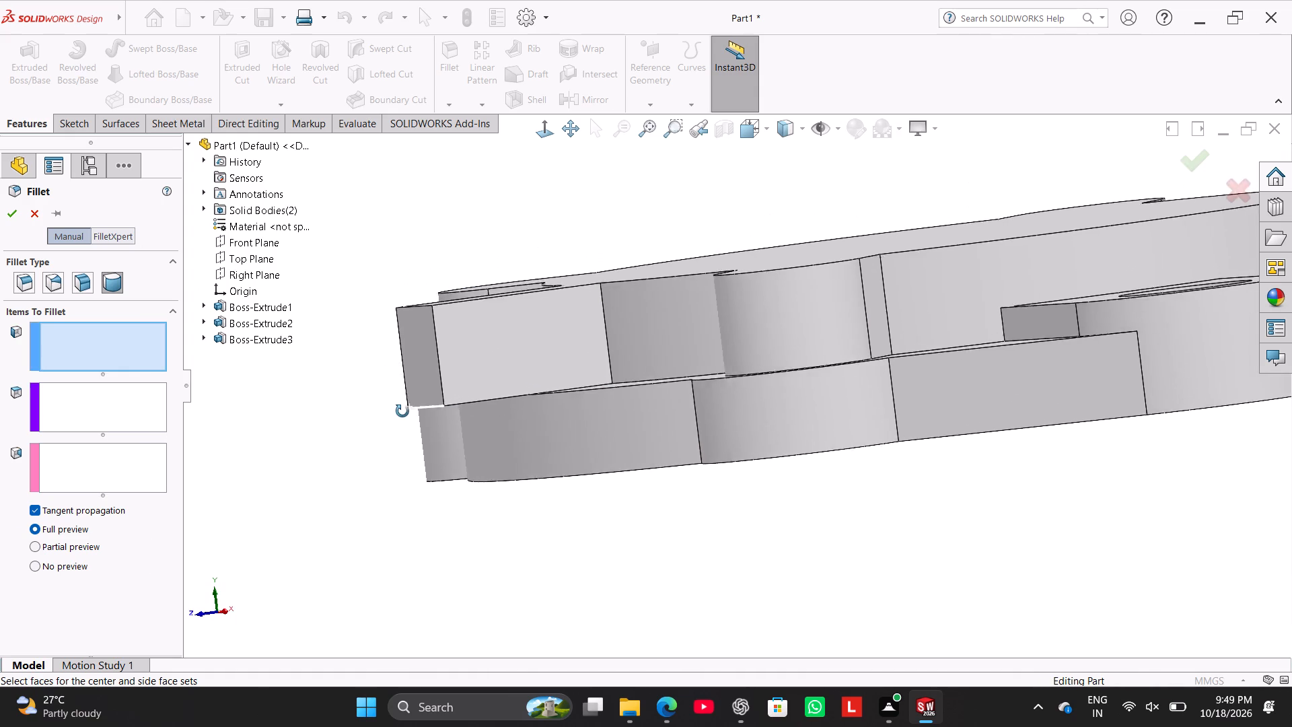
middle_click_drag(402, 411, 421, 506)
left_click(474, 314)
middle_click_drag(410, 460, 414, 364)
left_click(430, 309)
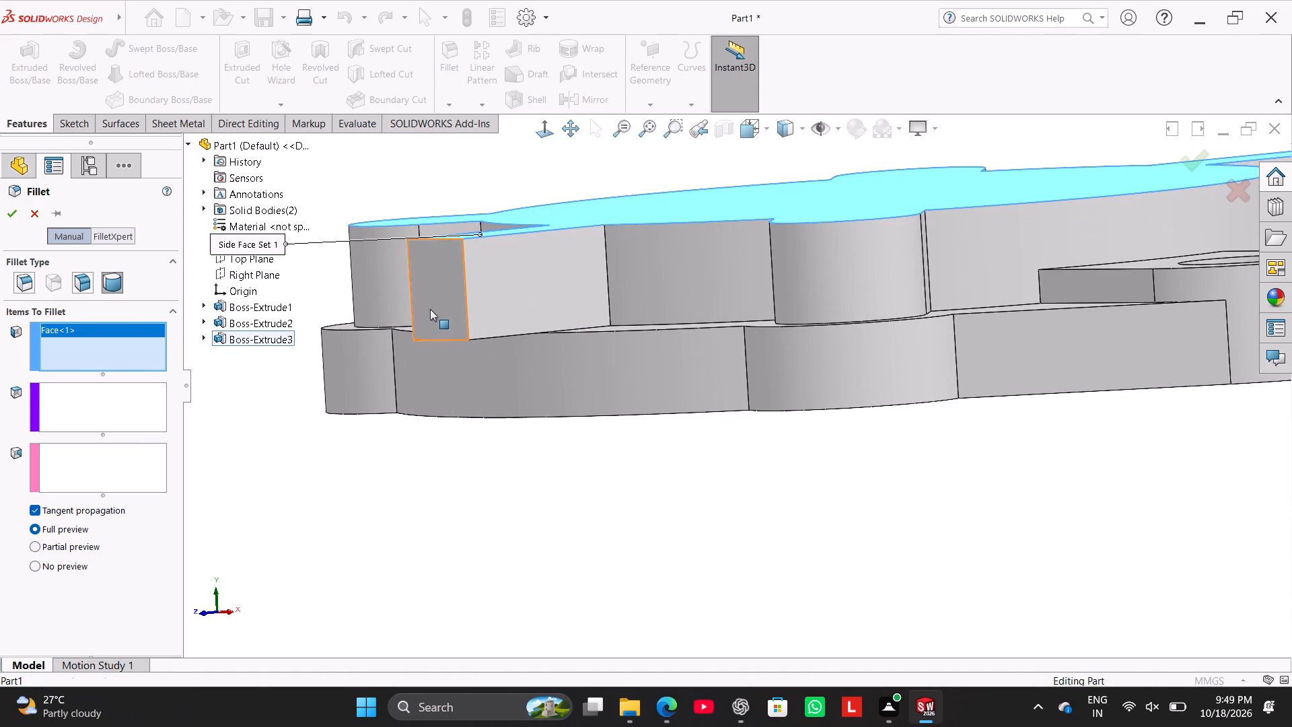
middle_click_drag(417, 464, 427, 322)
left_click(455, 273)
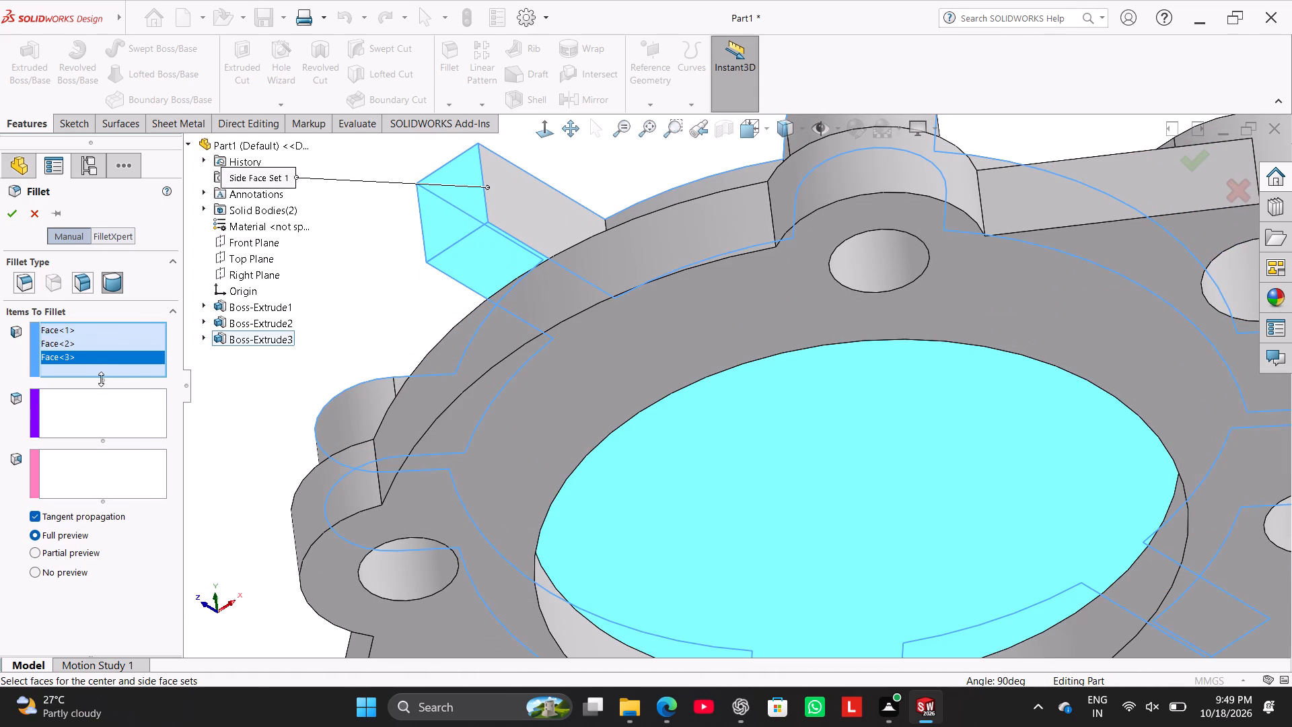
right_click(107, 361)
left_click(147, 390)
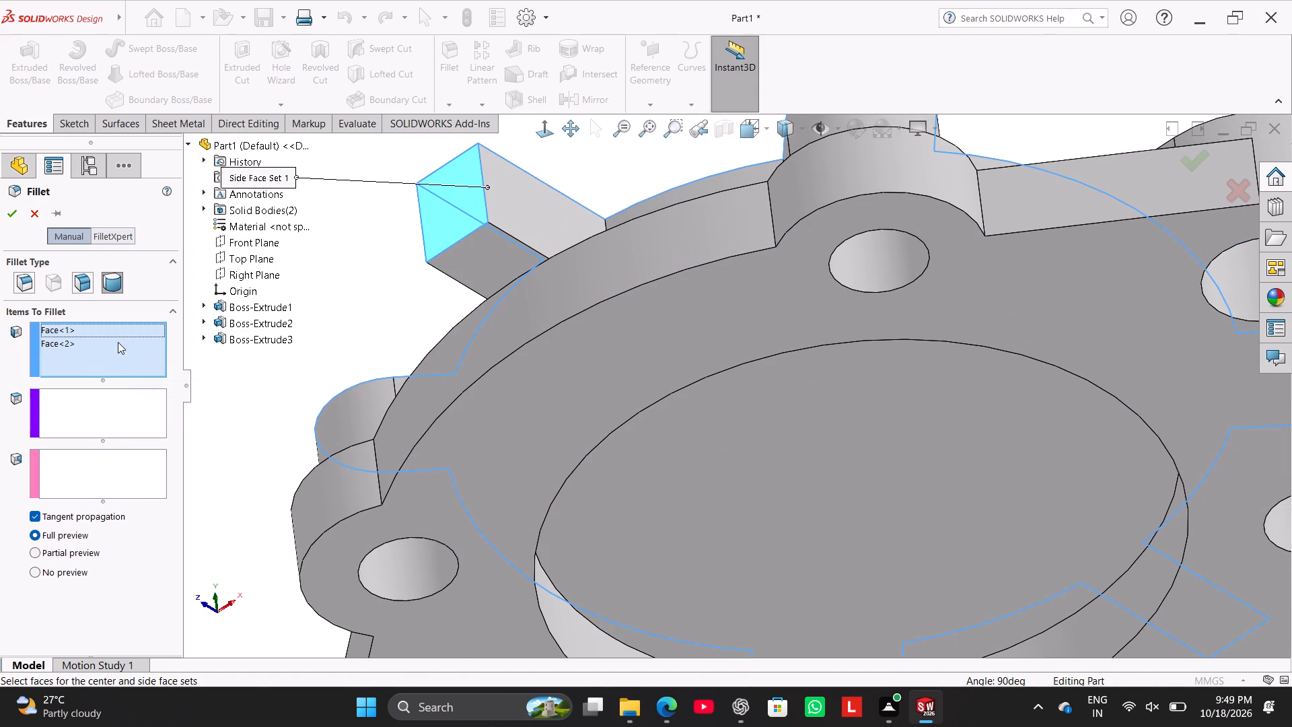
right_click(118, 342)
left_click(155, 370)
left_click(126, 409)
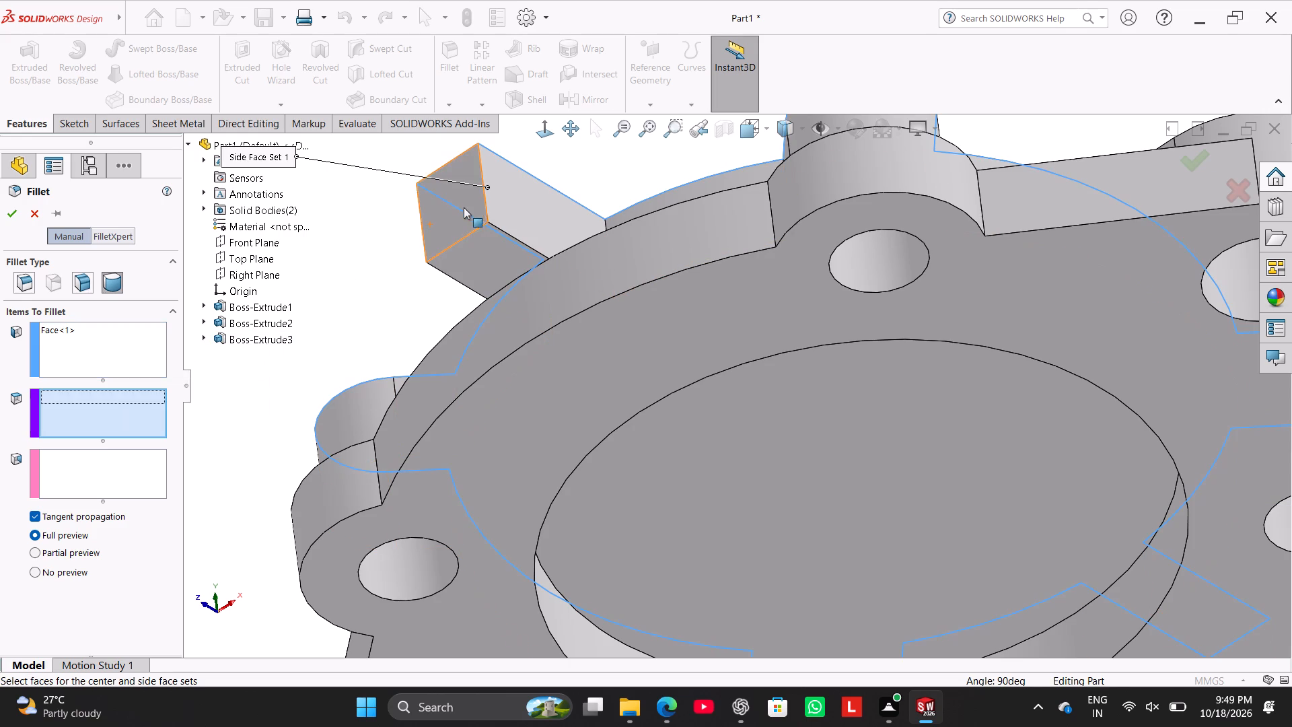
left_click(452, 220)
left_click(118, 473)
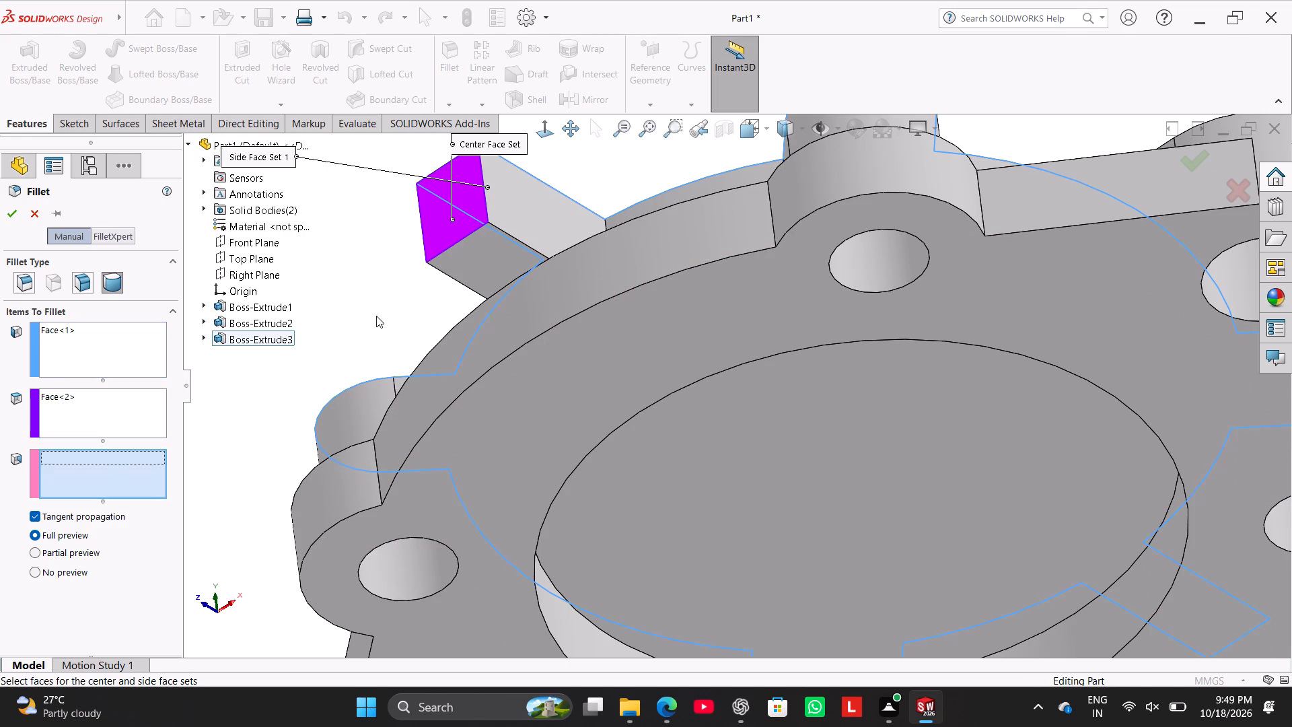
left_click(454, 265)
left_click(15, 213)
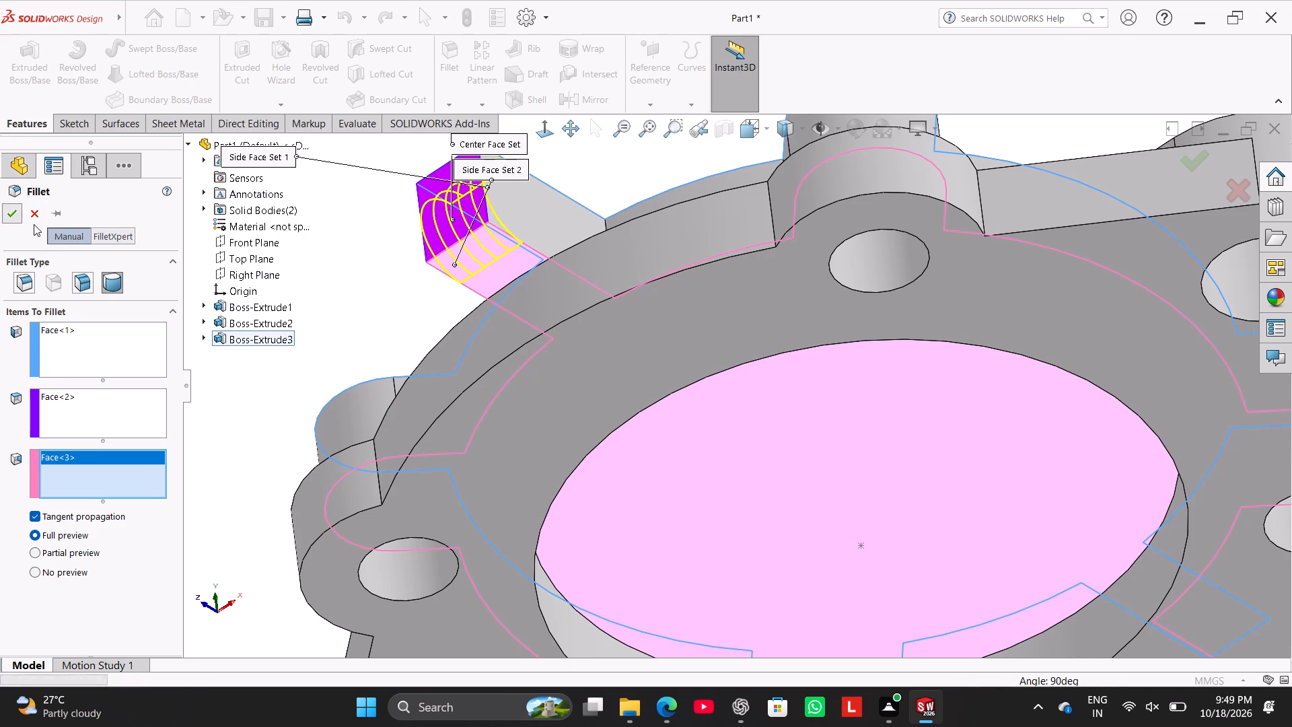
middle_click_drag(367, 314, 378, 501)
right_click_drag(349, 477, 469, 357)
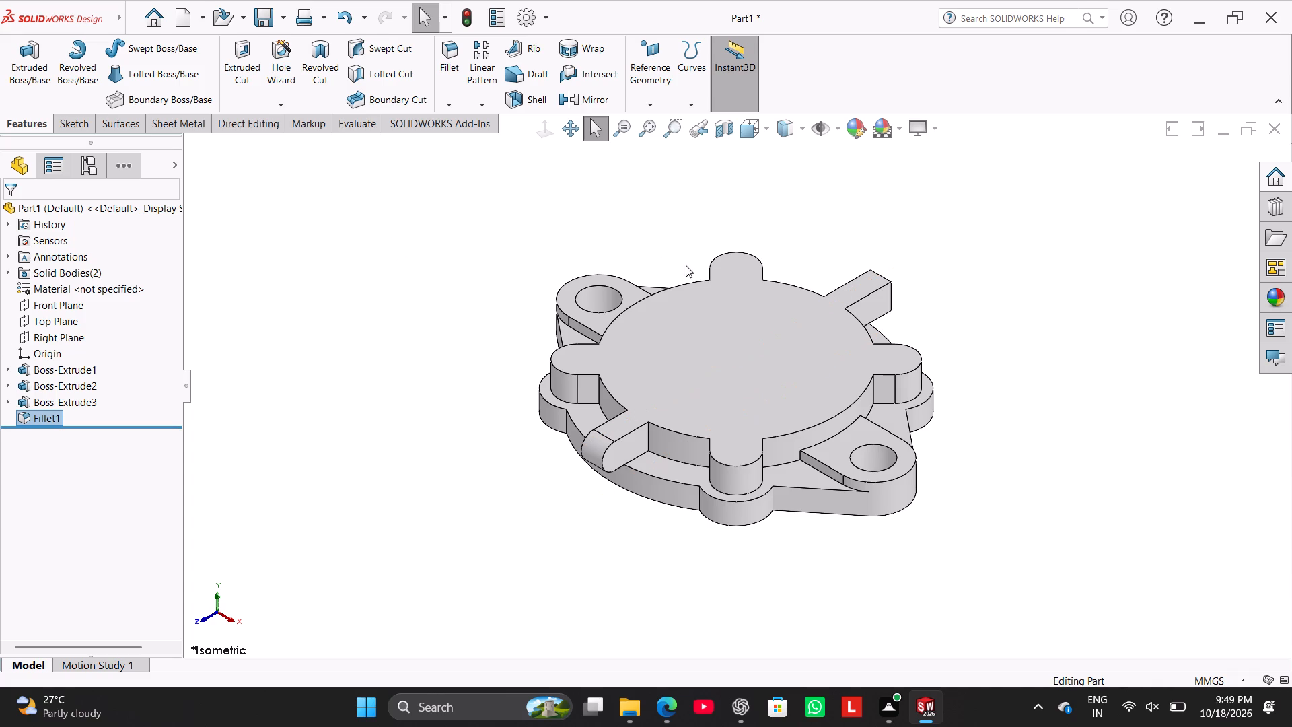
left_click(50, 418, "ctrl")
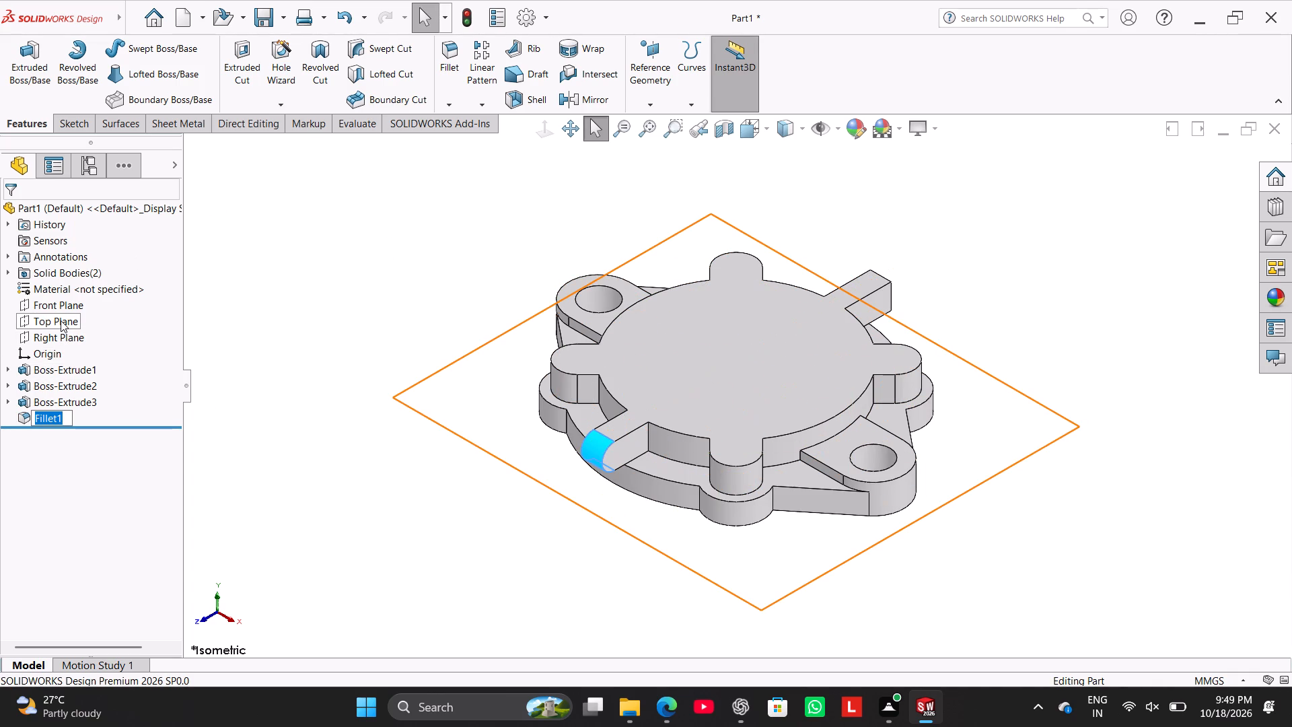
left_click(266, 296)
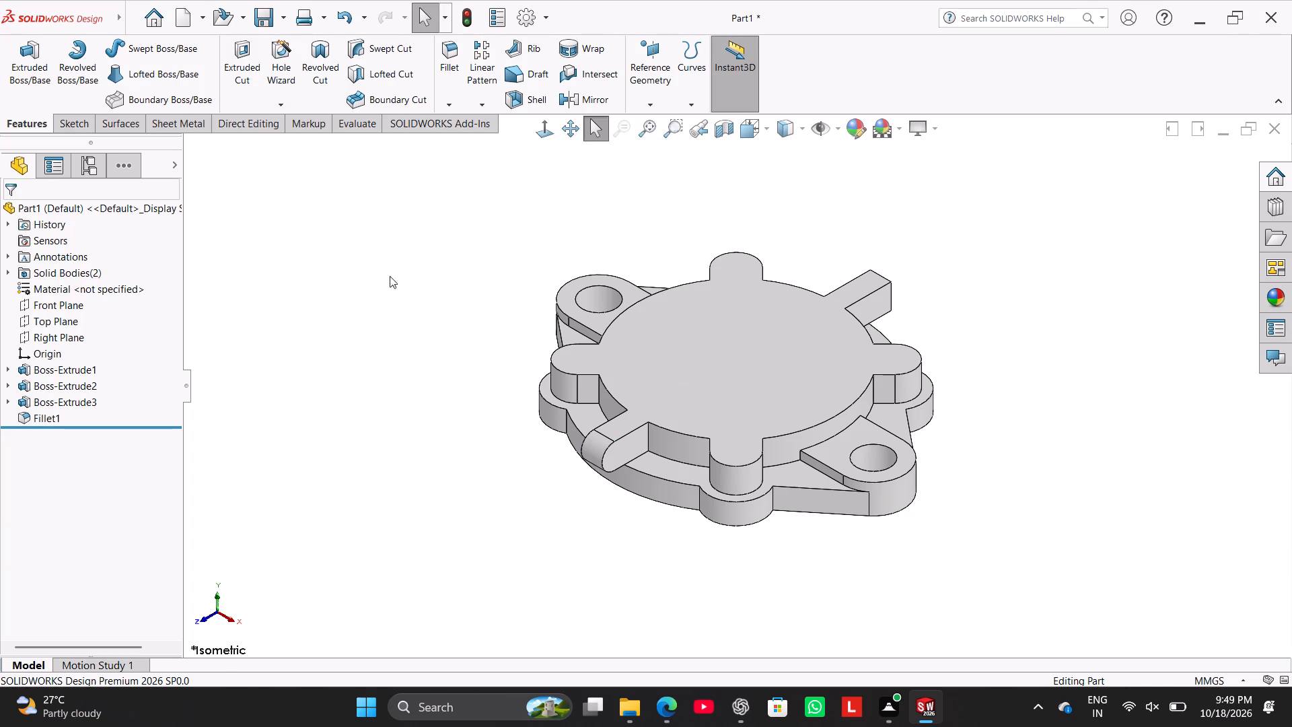
Start a sketch on the Right Plane and draw a circle of about 4.29 mm radius concentric with the tab's rounded end.
left_click(69, 337)
left_click(83, 312)
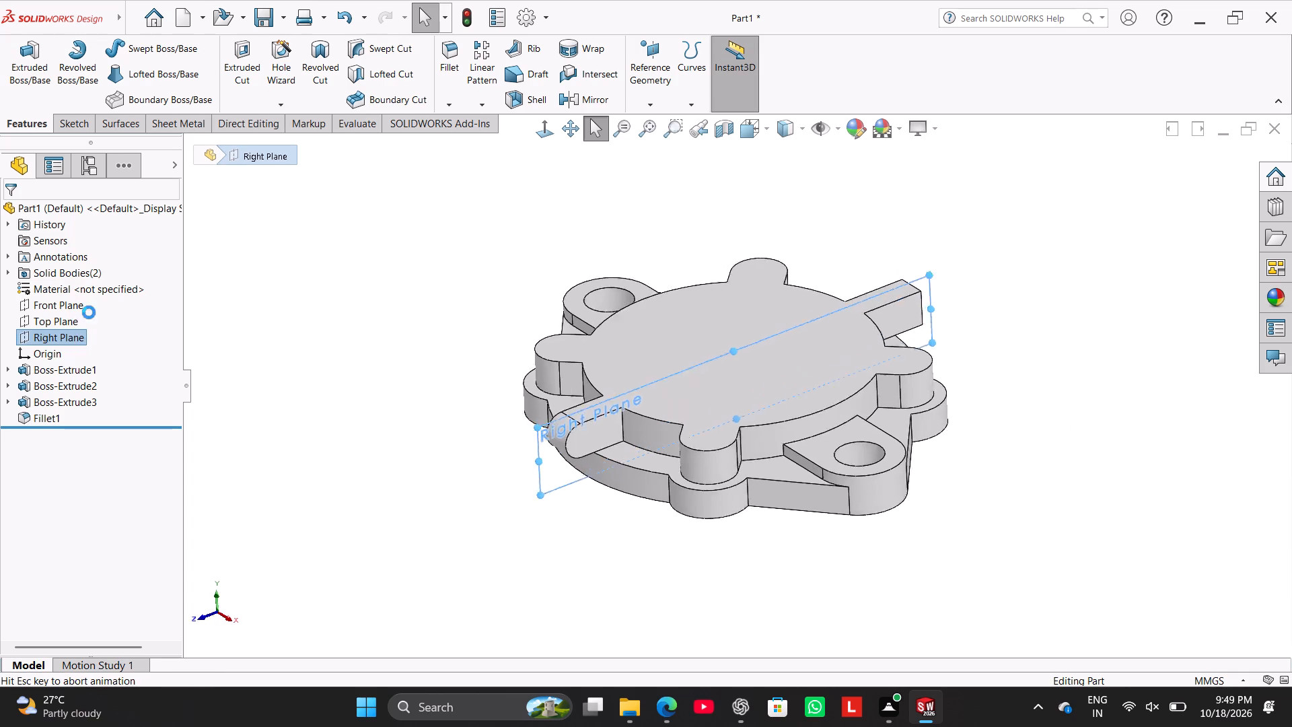
left_click(258, 298)
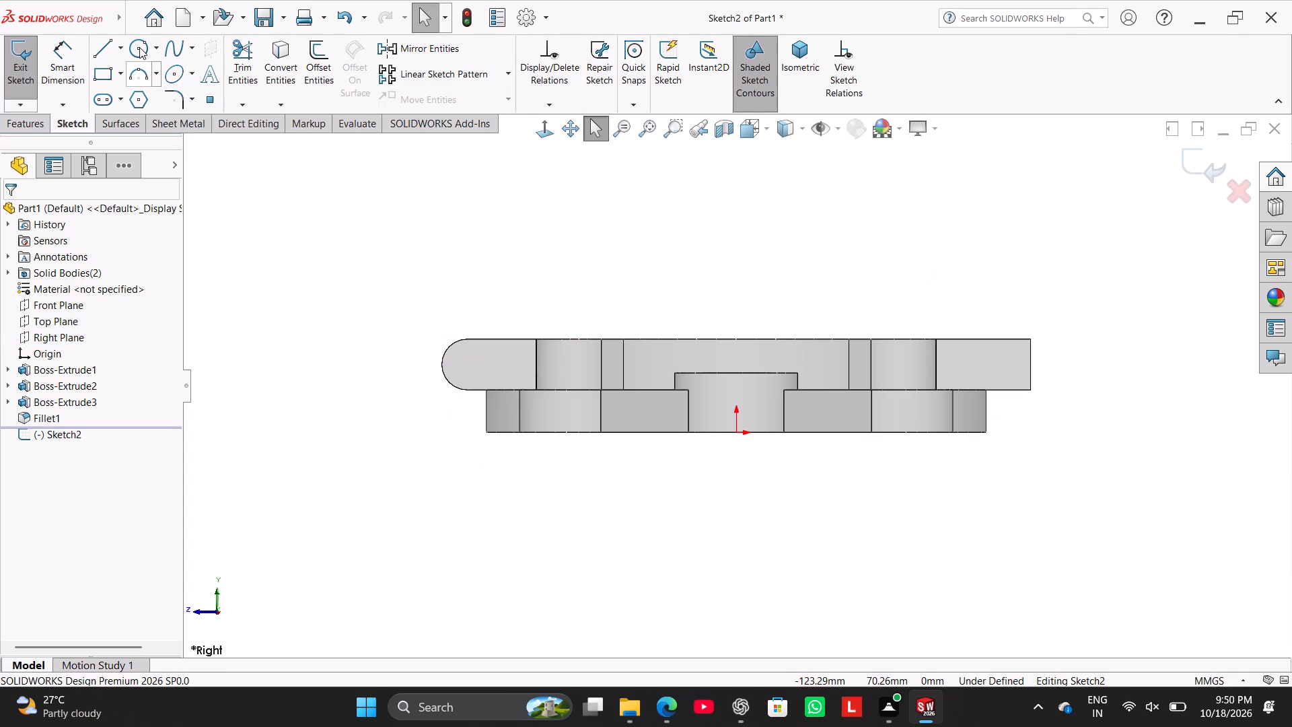
left_click(135, 44)
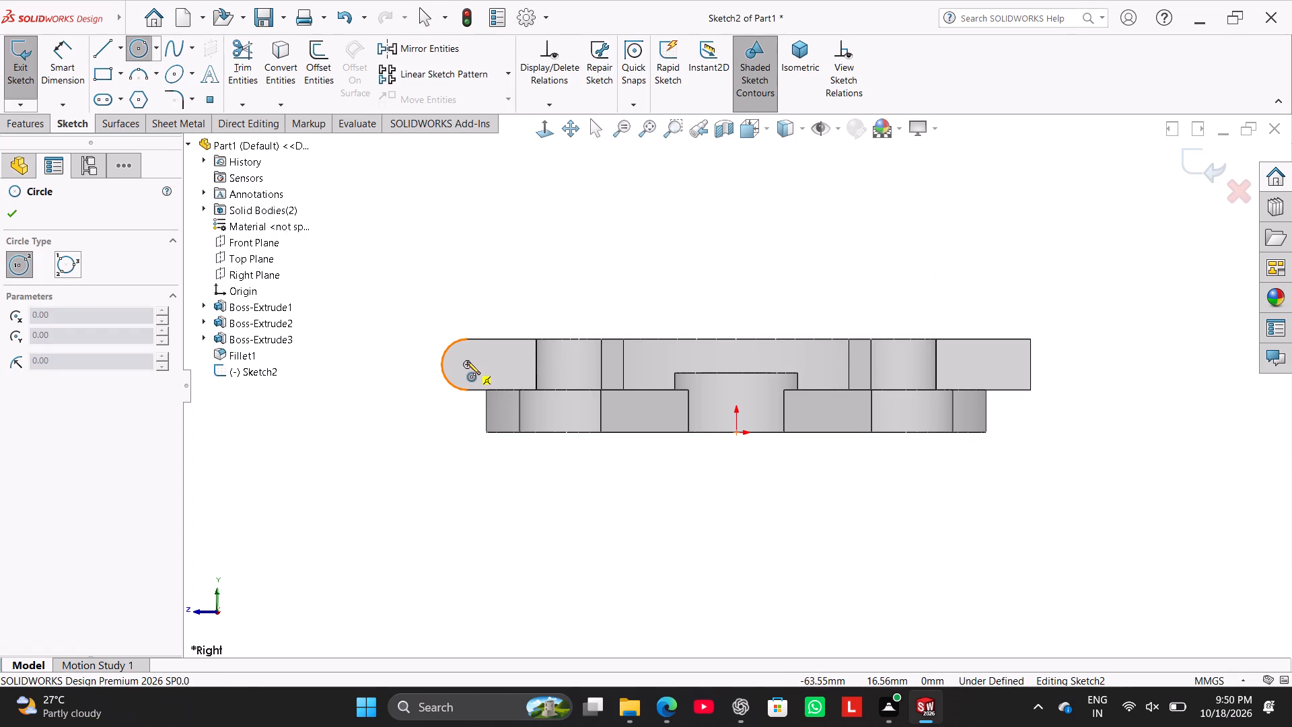
left_click(467, 361)
left_click(480, 377)
right_click(372, 277)
left_click(391, 286)
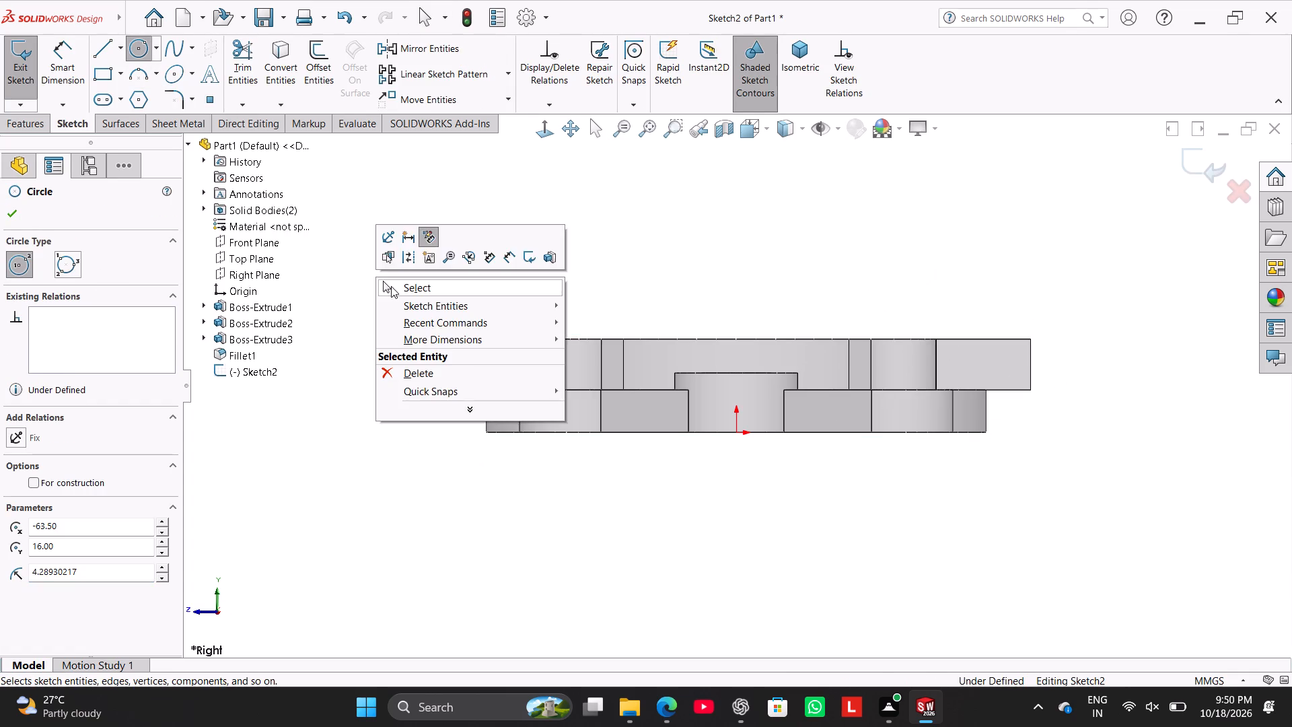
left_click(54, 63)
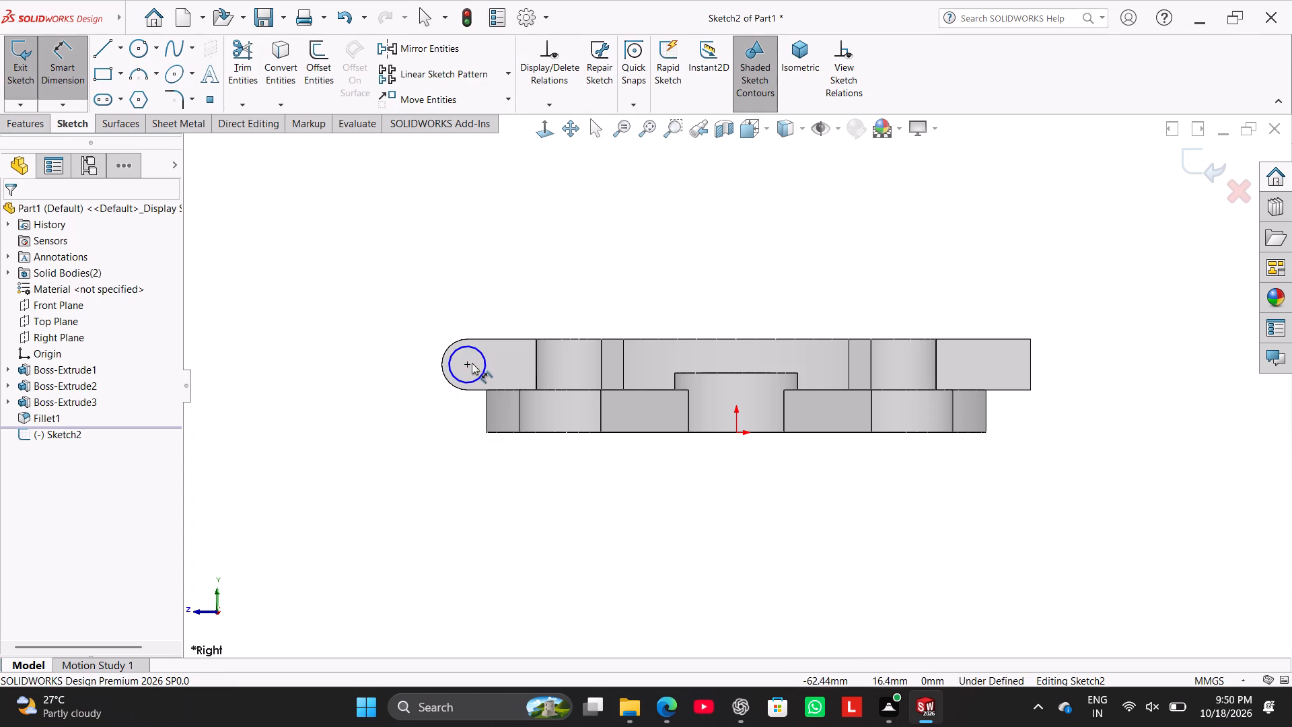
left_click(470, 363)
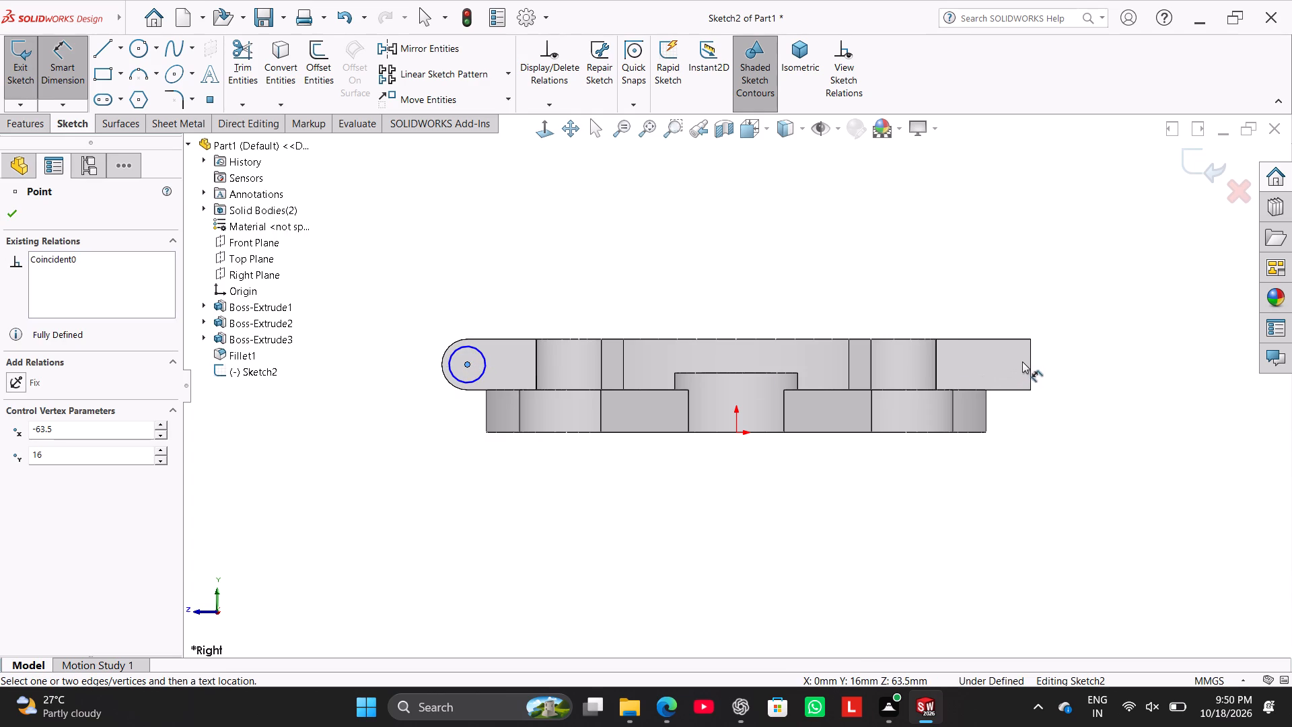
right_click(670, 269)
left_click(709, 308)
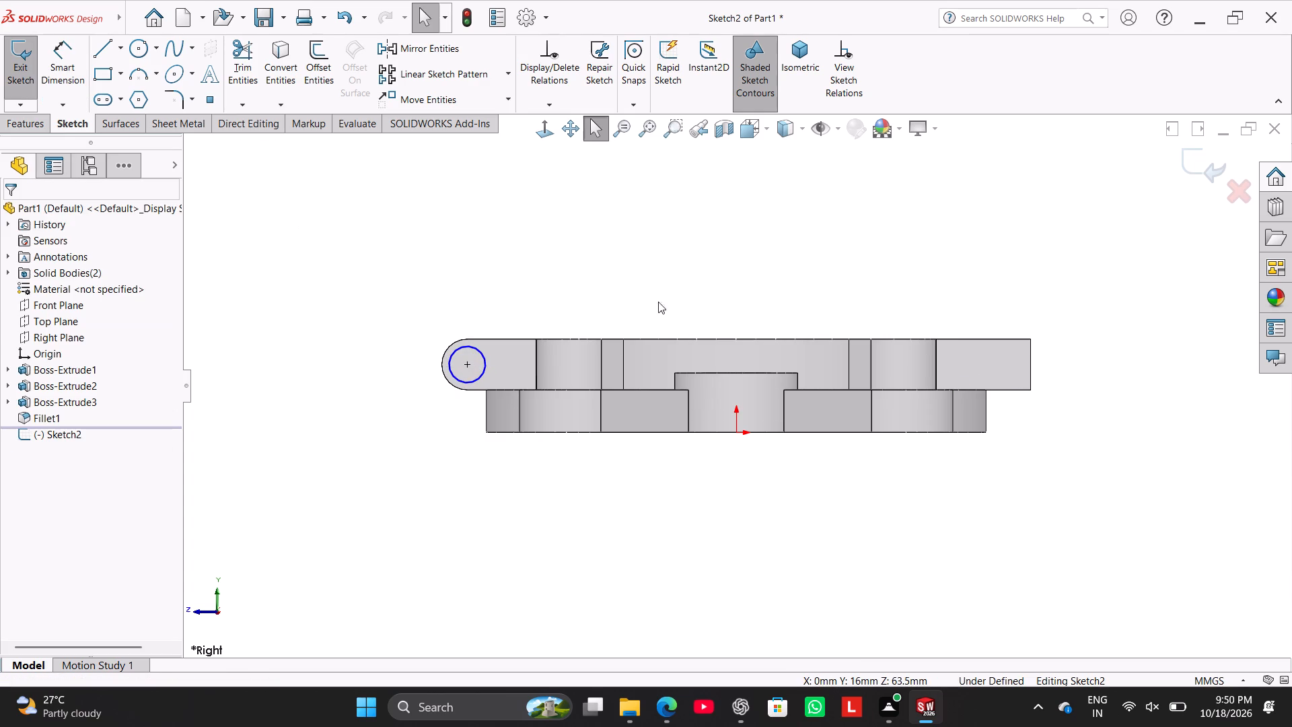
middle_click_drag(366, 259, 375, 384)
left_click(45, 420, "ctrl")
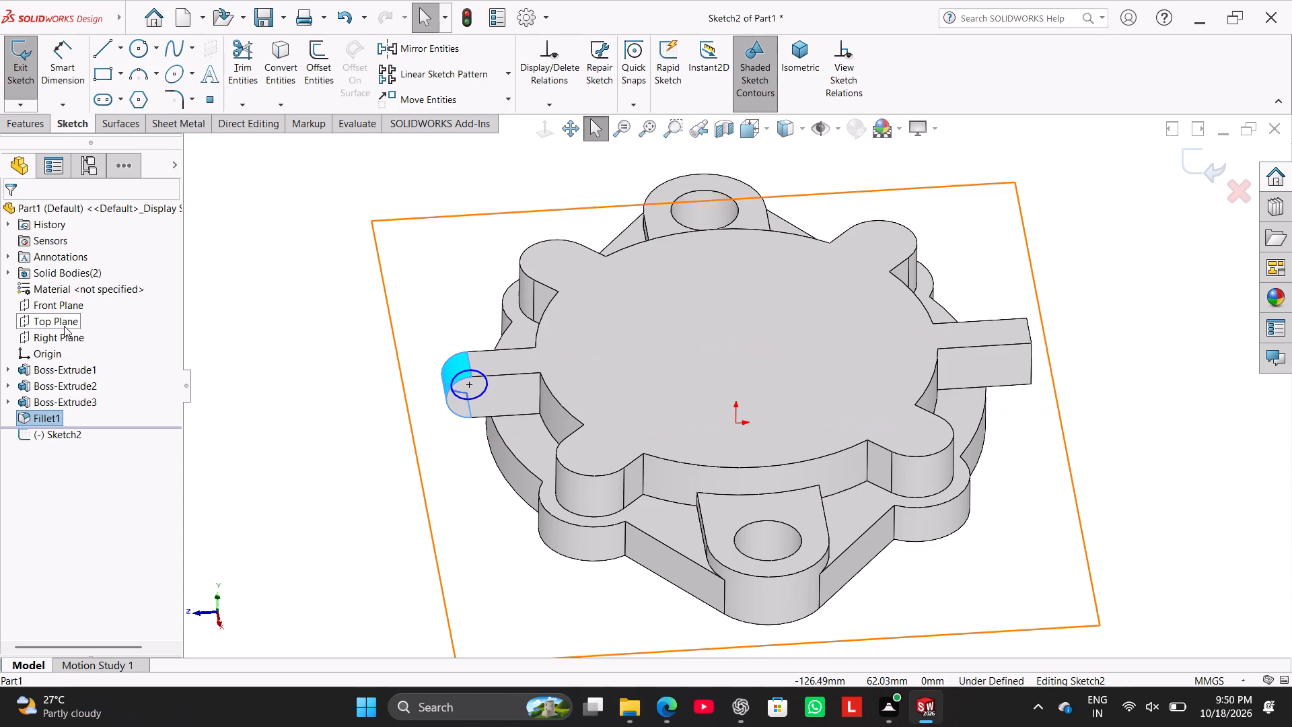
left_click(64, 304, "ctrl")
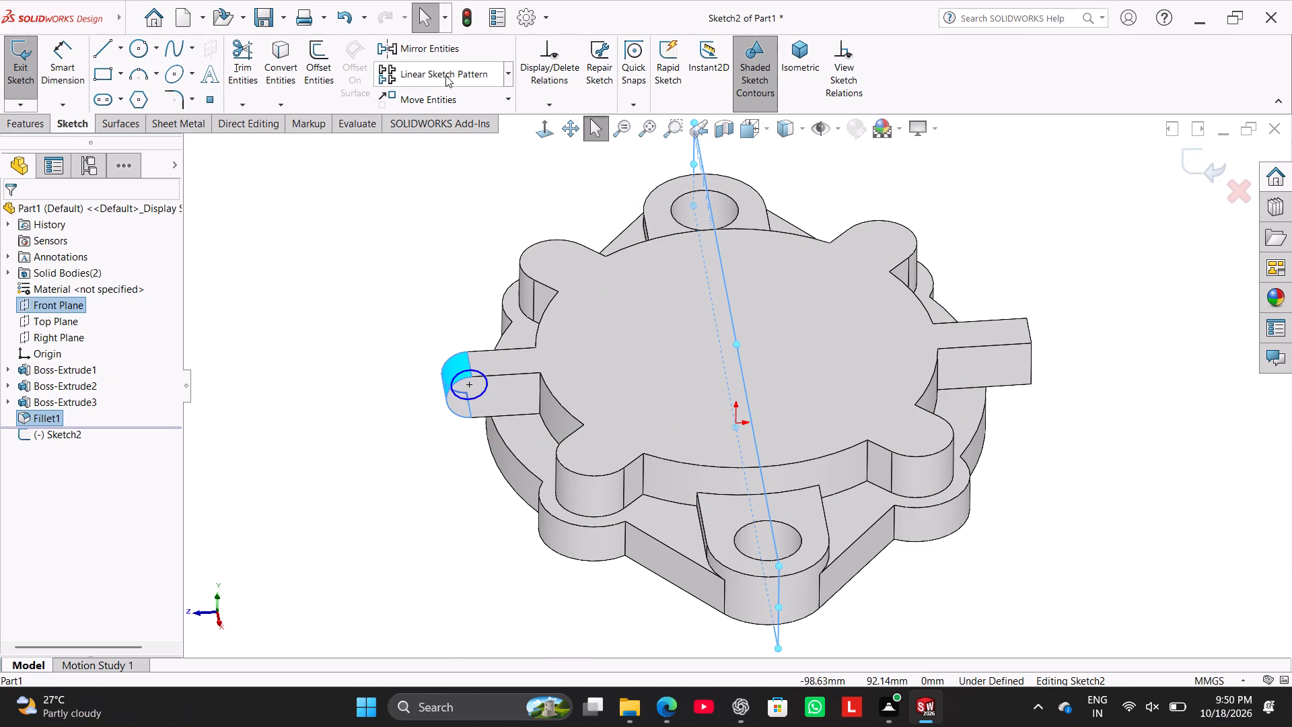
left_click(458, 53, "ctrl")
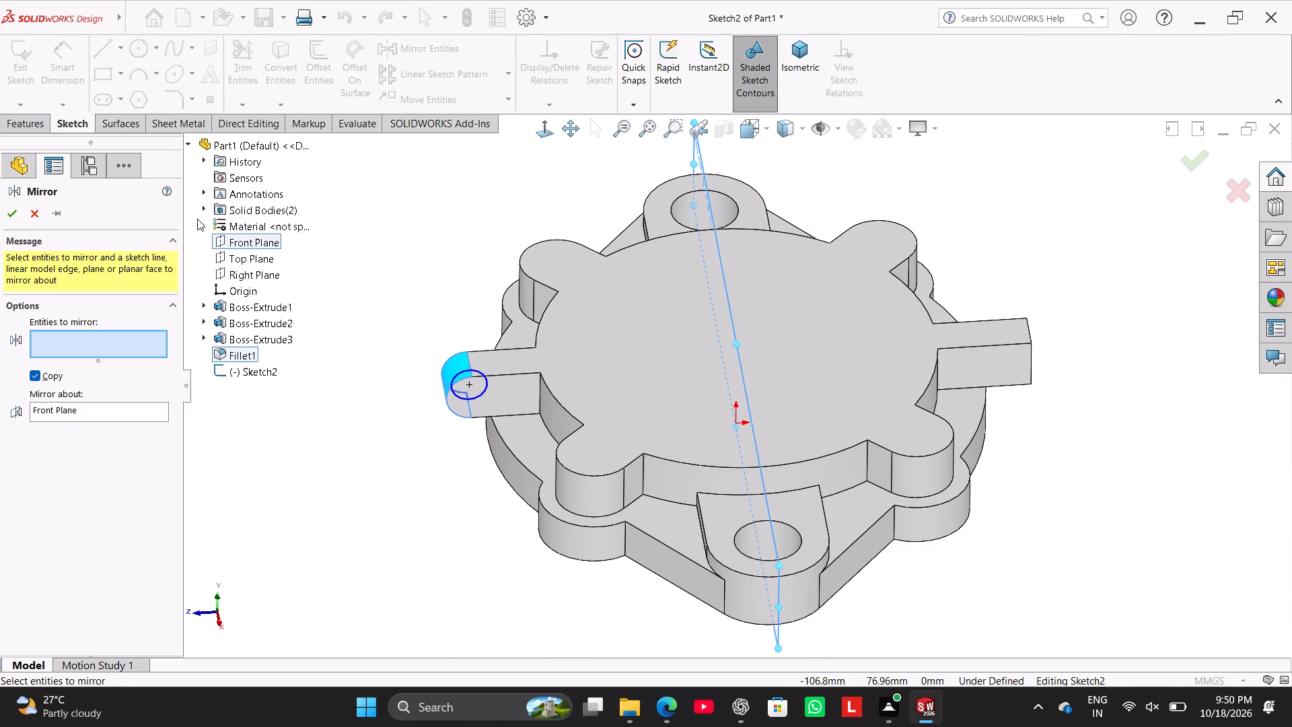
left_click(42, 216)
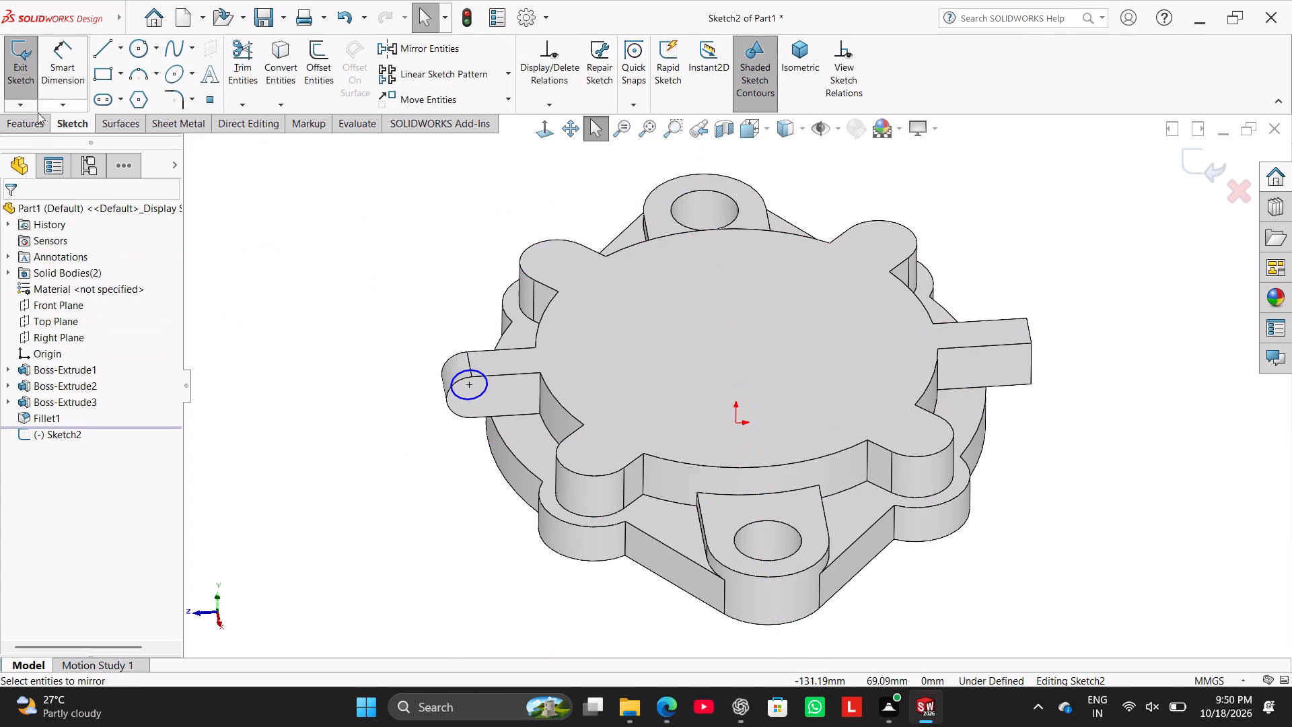
Exit the sketch containing the circle on the front tab.
left_click(36, 123)
left_click(75, 124)
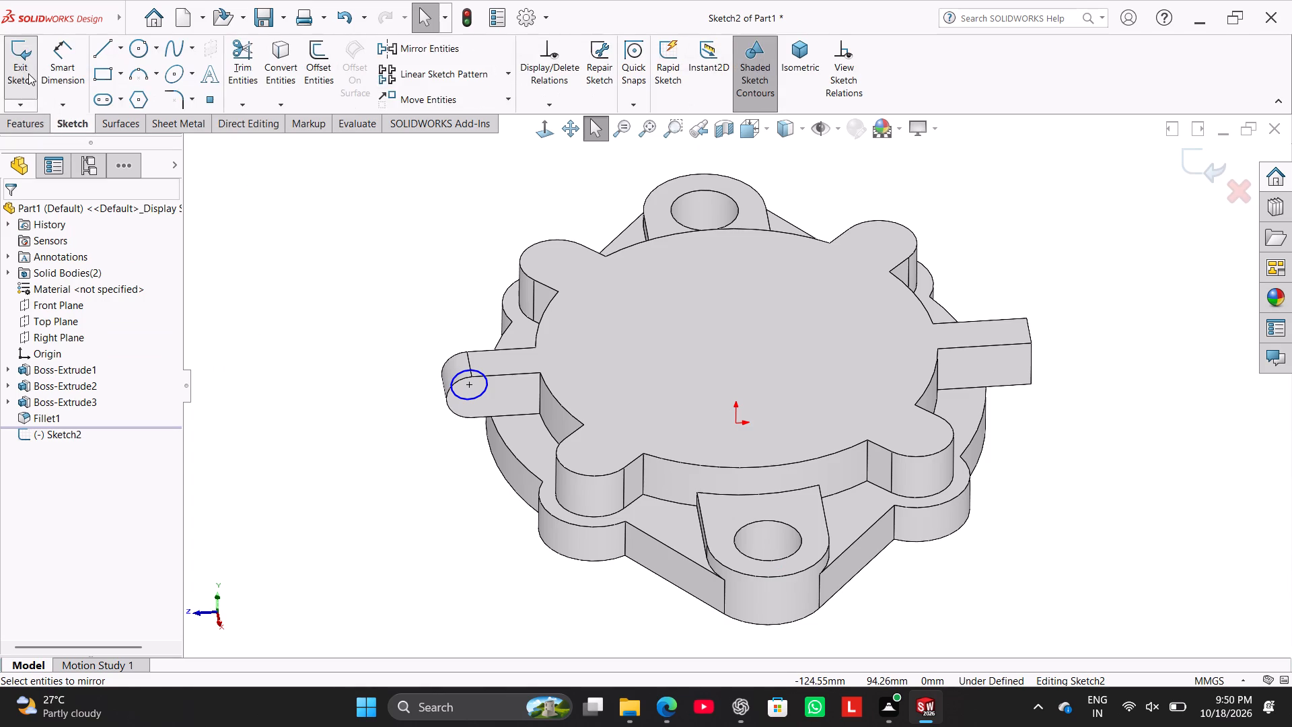
left_click(28, 71)
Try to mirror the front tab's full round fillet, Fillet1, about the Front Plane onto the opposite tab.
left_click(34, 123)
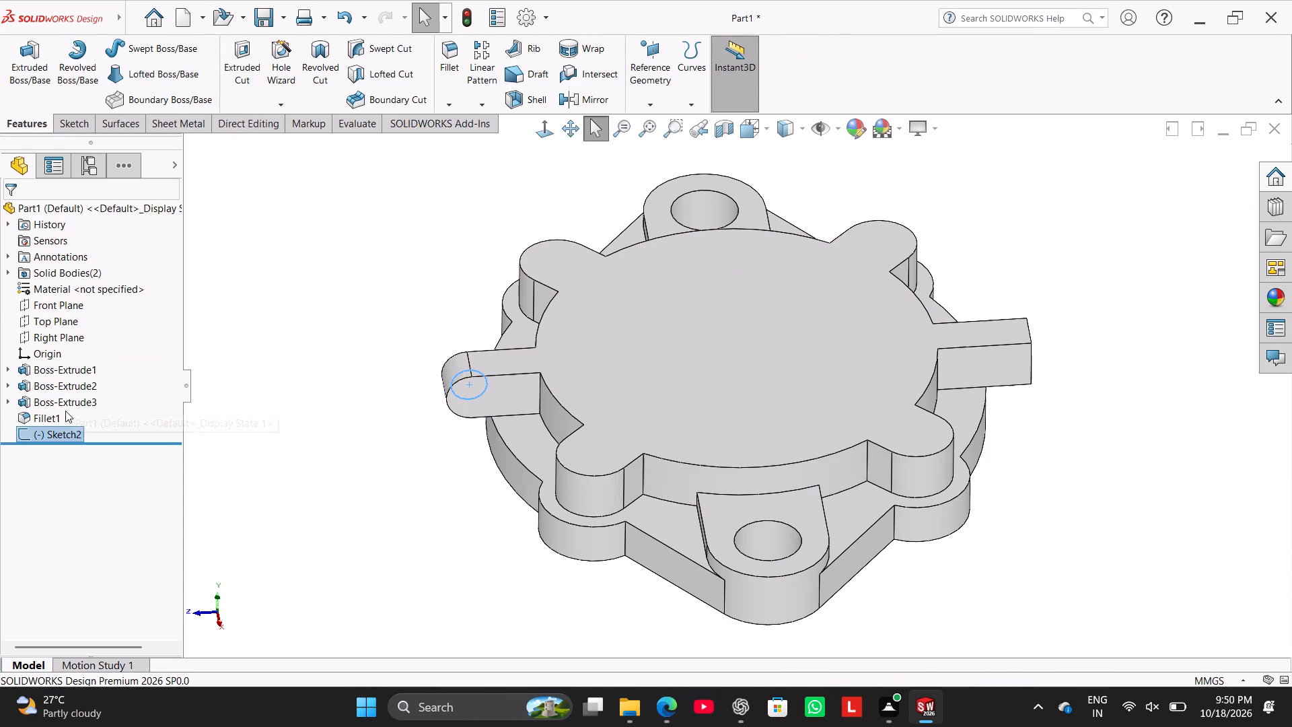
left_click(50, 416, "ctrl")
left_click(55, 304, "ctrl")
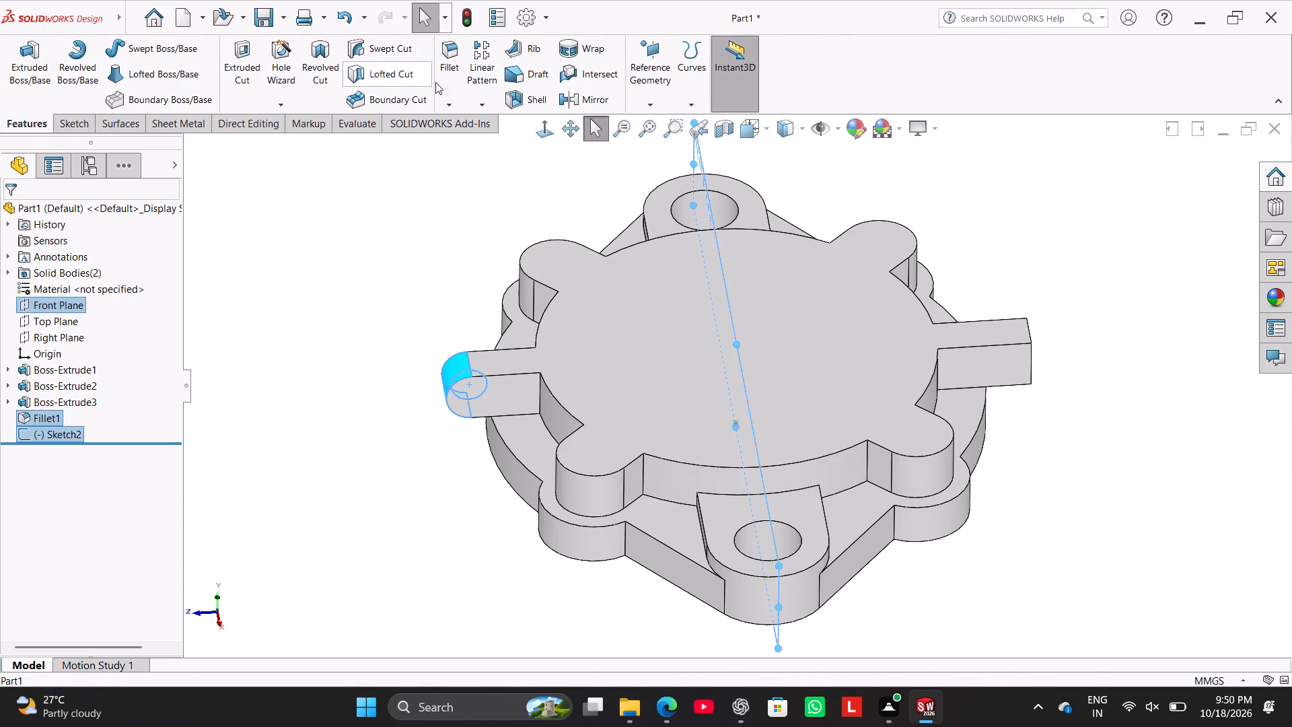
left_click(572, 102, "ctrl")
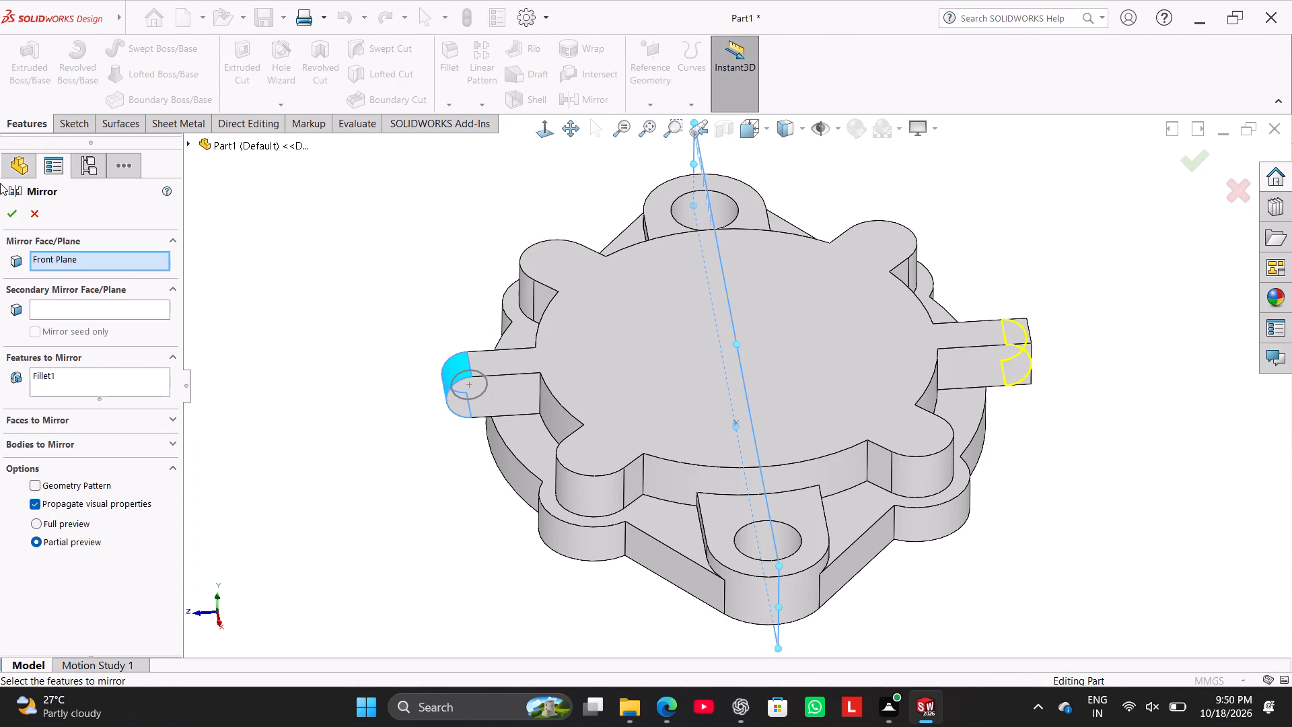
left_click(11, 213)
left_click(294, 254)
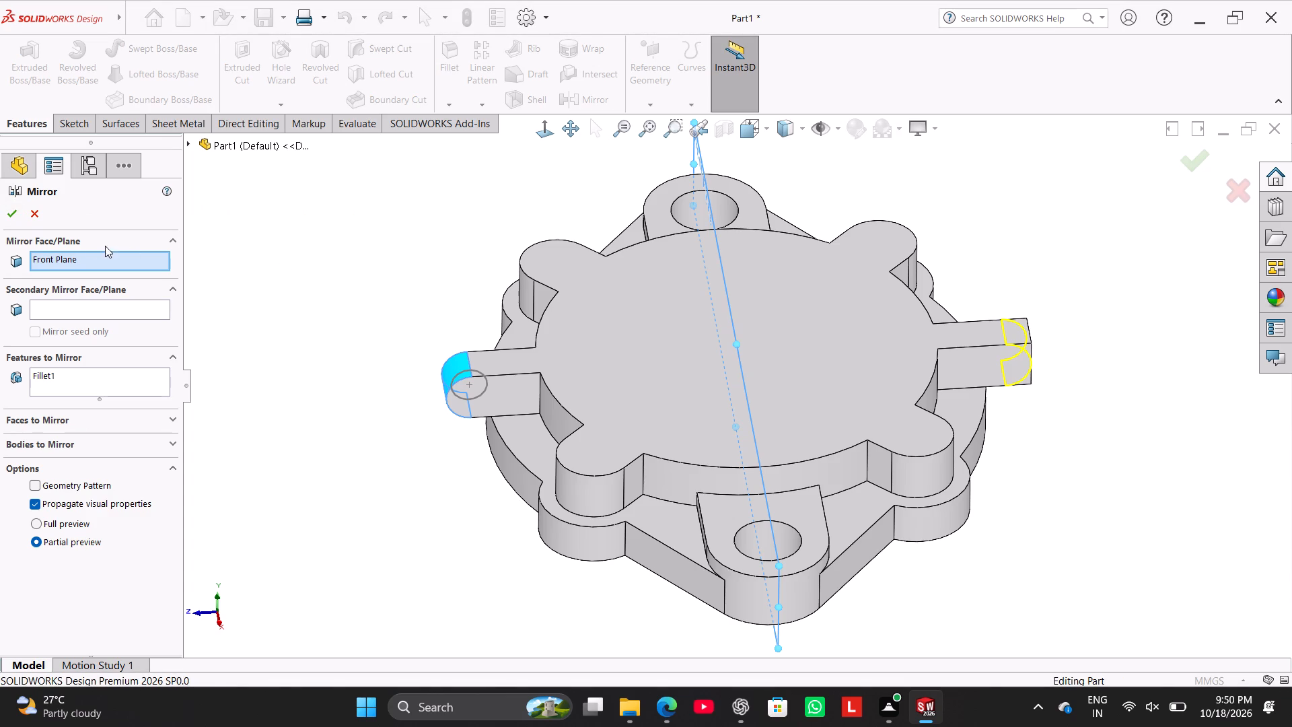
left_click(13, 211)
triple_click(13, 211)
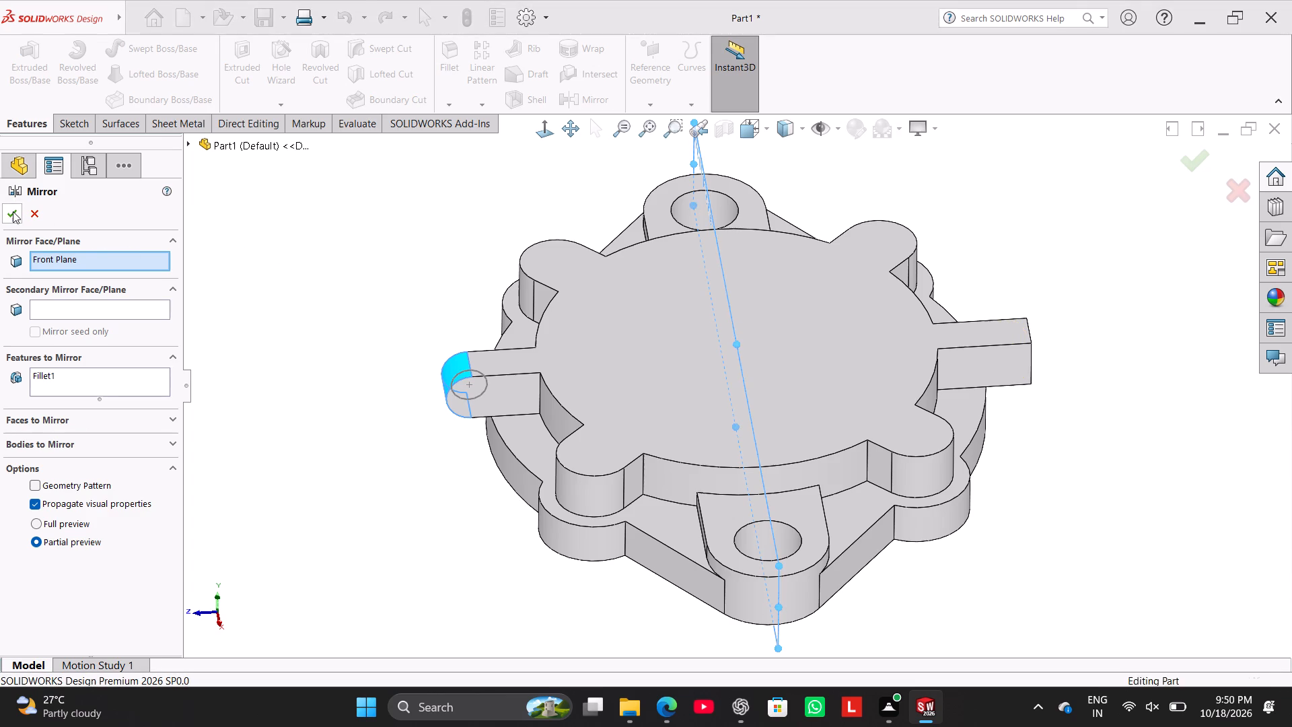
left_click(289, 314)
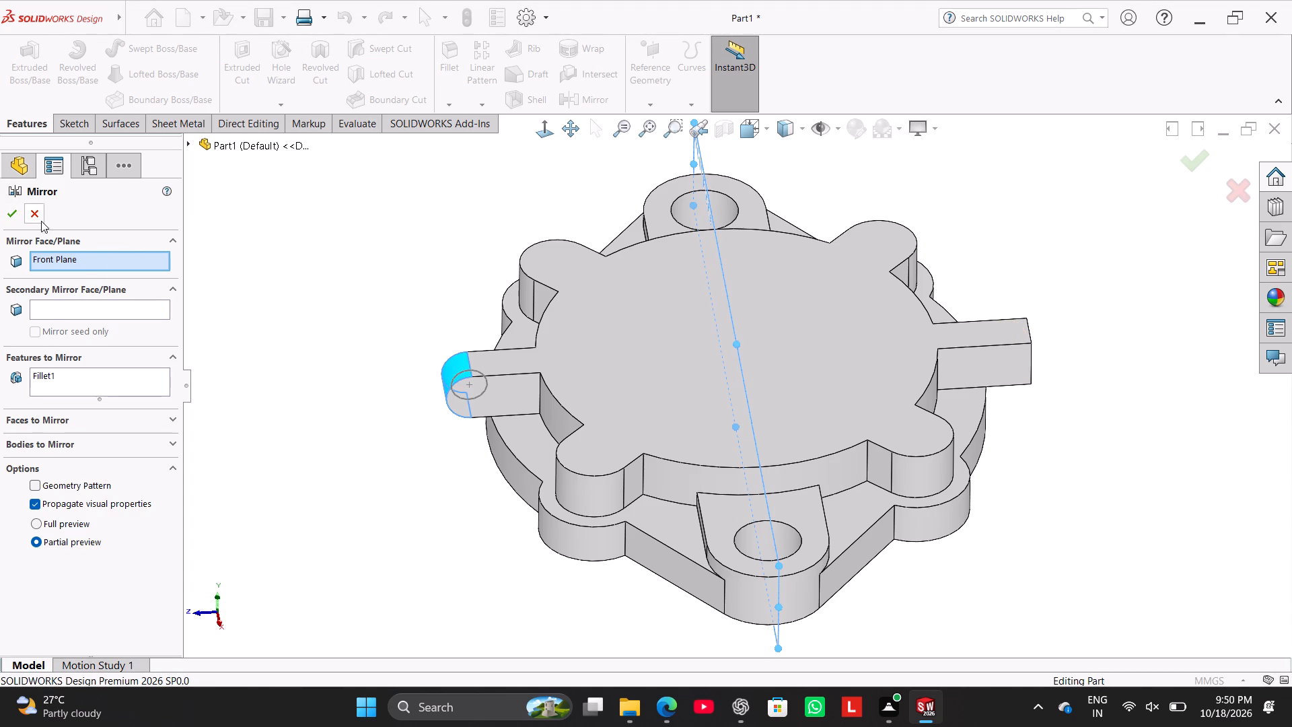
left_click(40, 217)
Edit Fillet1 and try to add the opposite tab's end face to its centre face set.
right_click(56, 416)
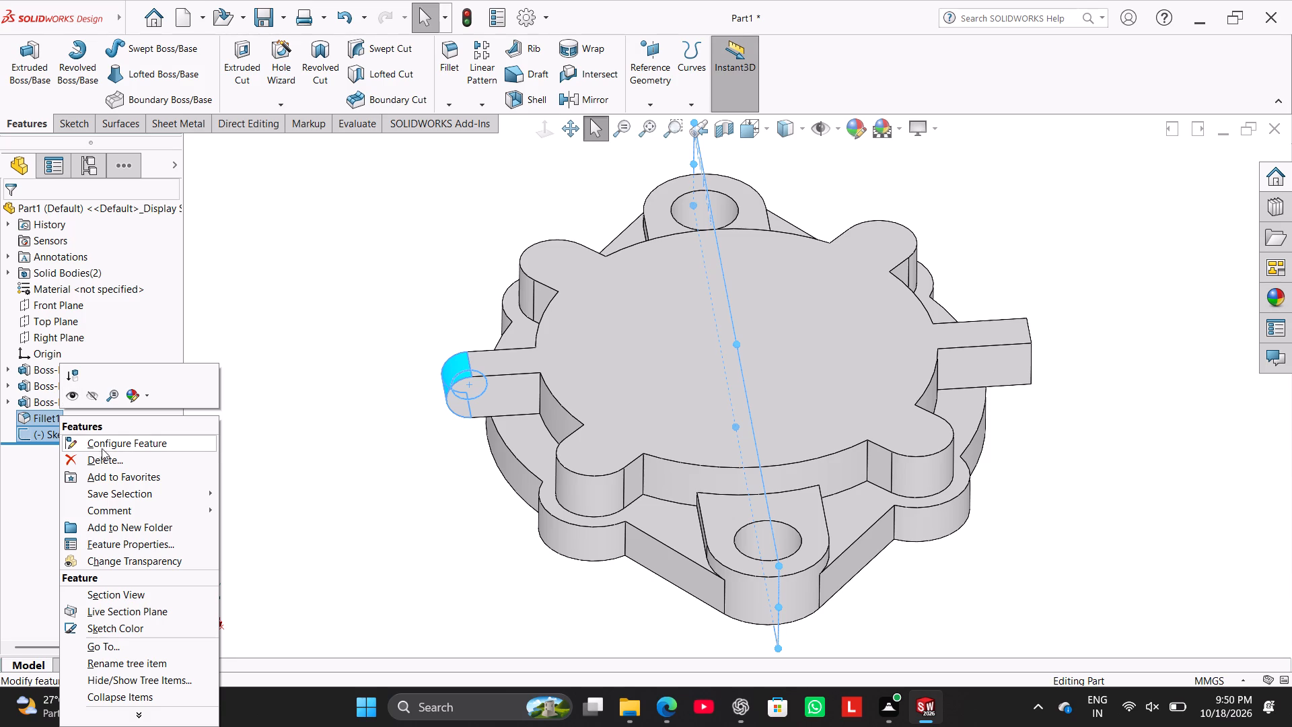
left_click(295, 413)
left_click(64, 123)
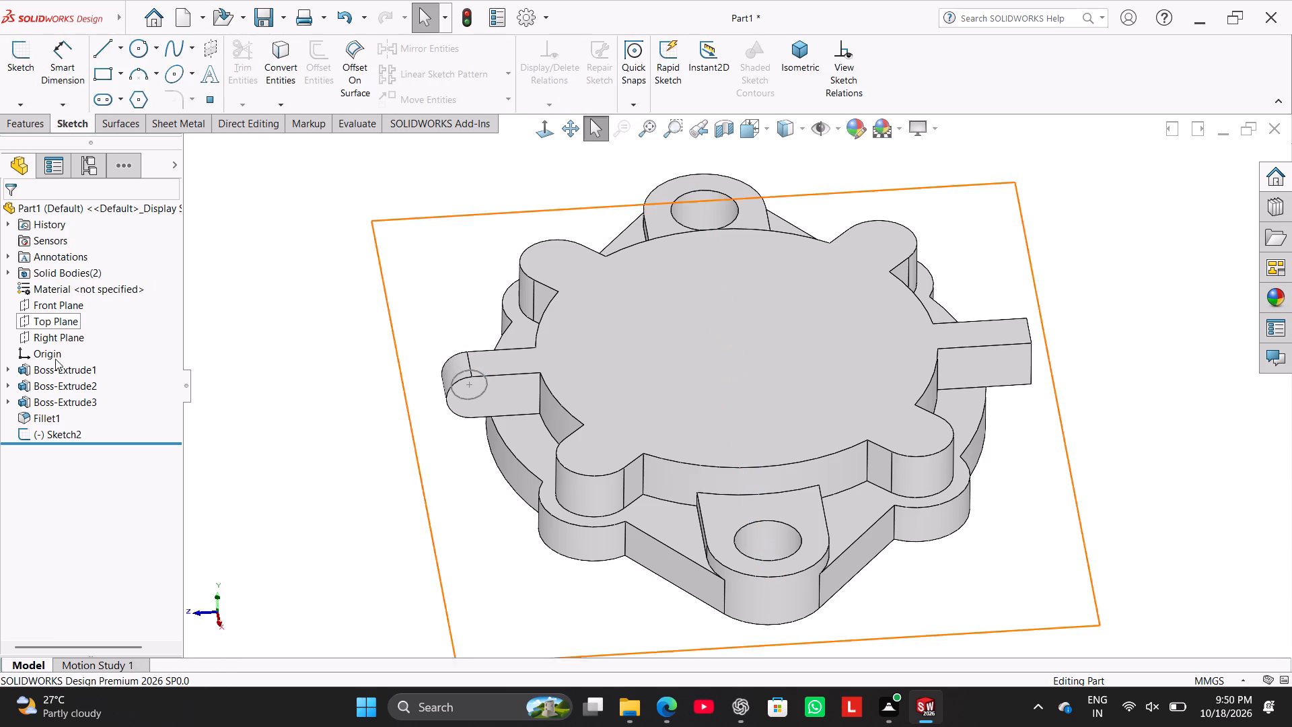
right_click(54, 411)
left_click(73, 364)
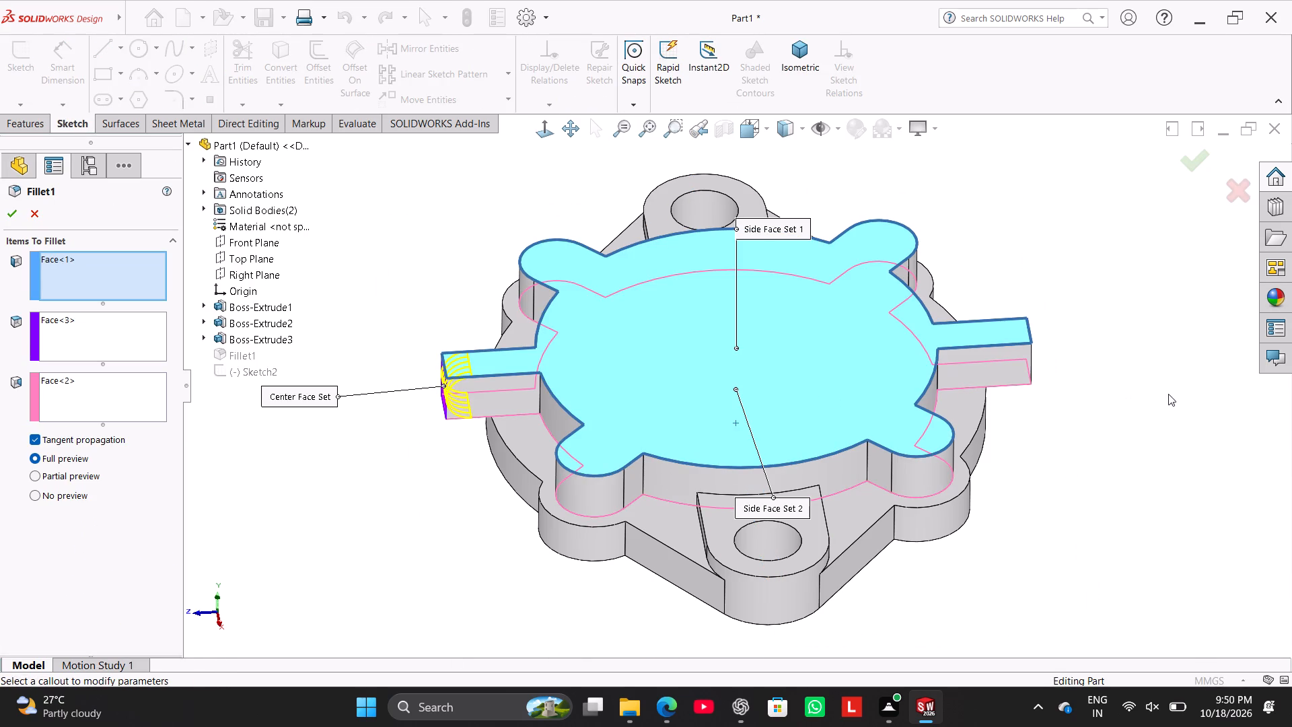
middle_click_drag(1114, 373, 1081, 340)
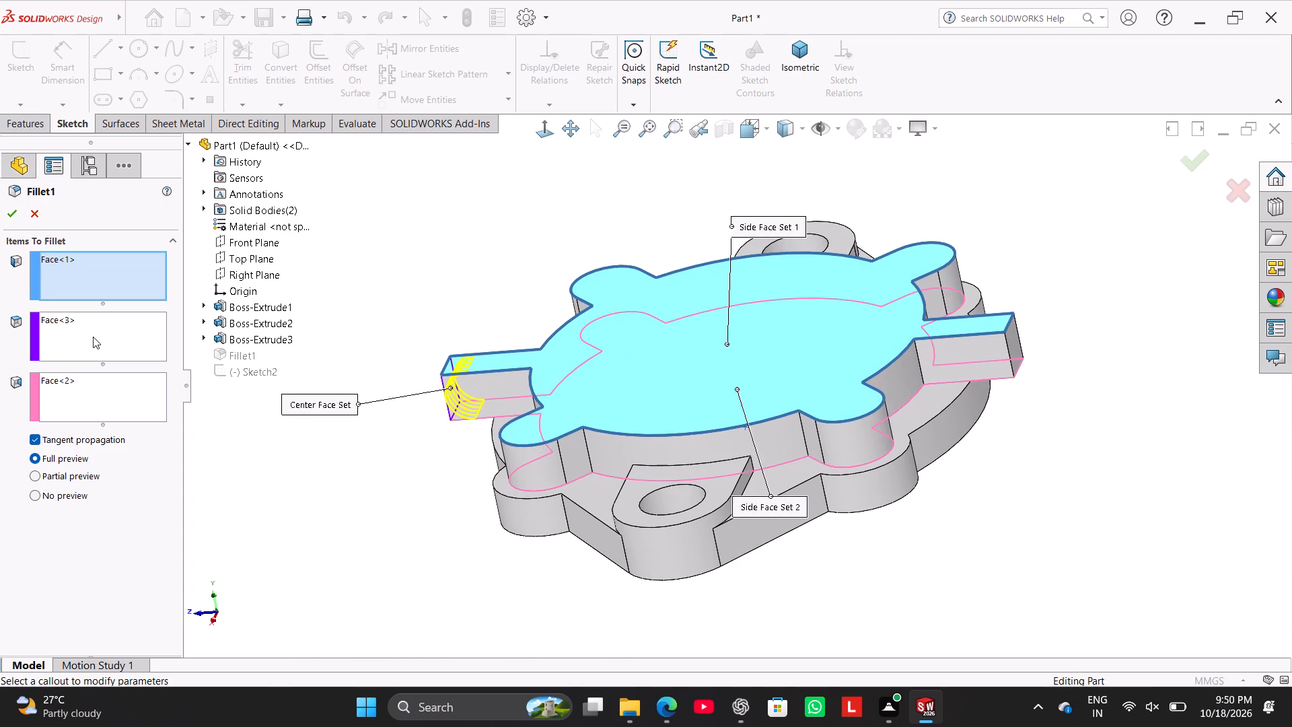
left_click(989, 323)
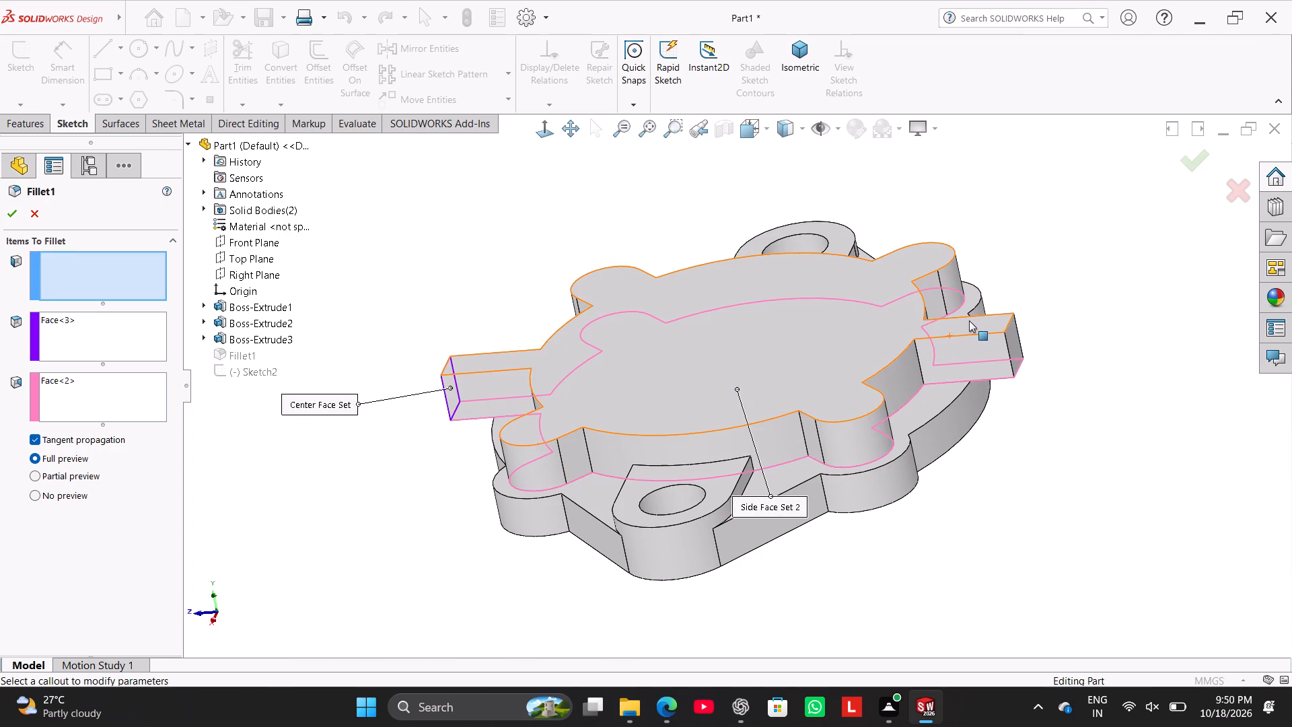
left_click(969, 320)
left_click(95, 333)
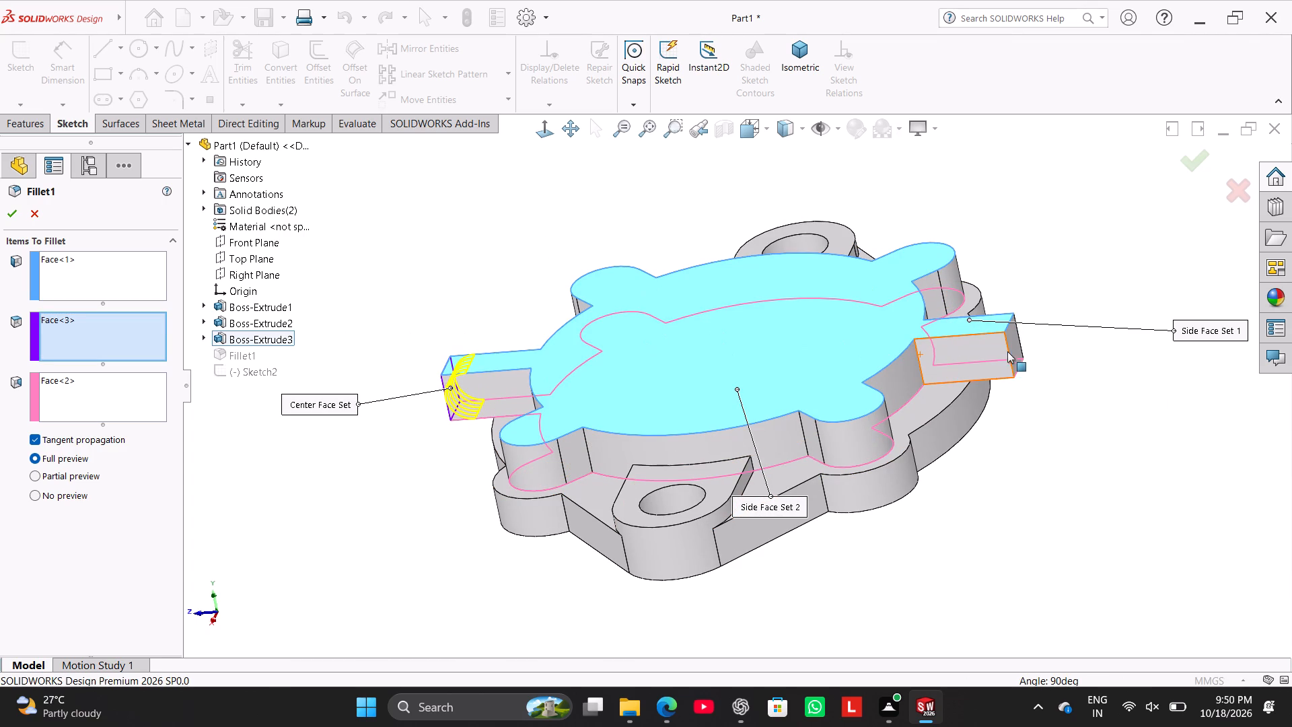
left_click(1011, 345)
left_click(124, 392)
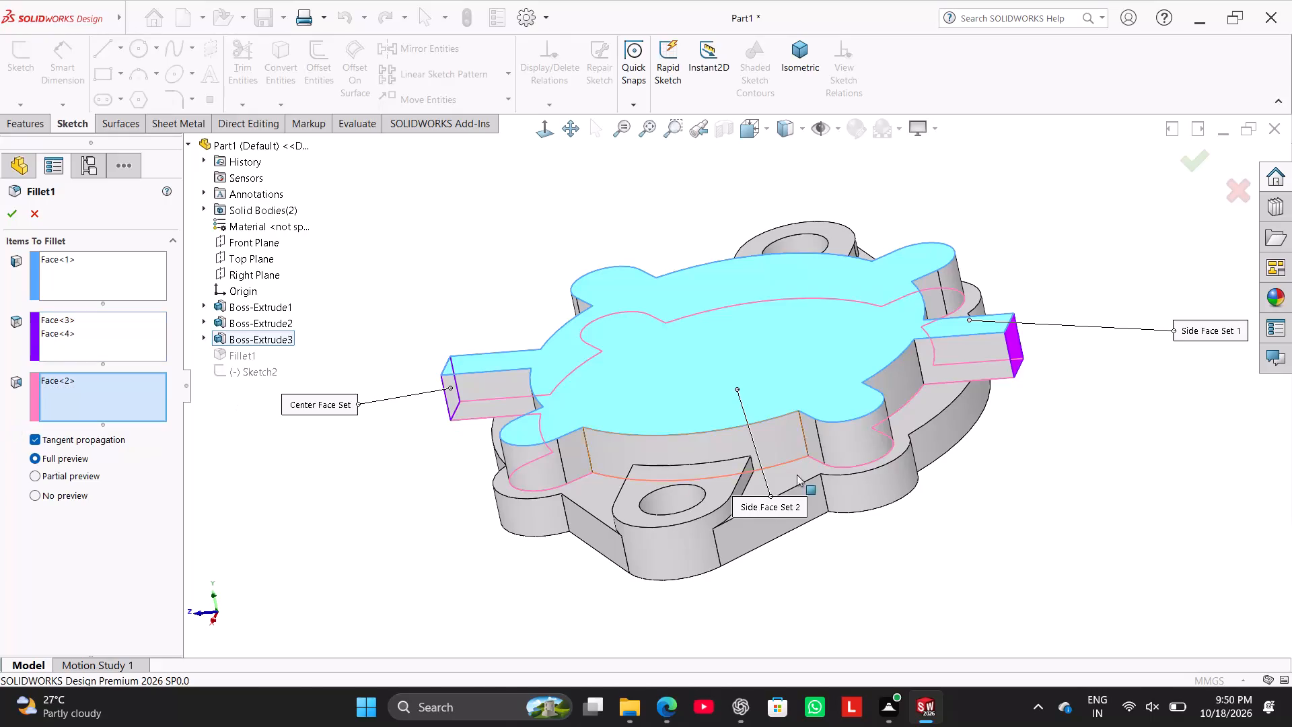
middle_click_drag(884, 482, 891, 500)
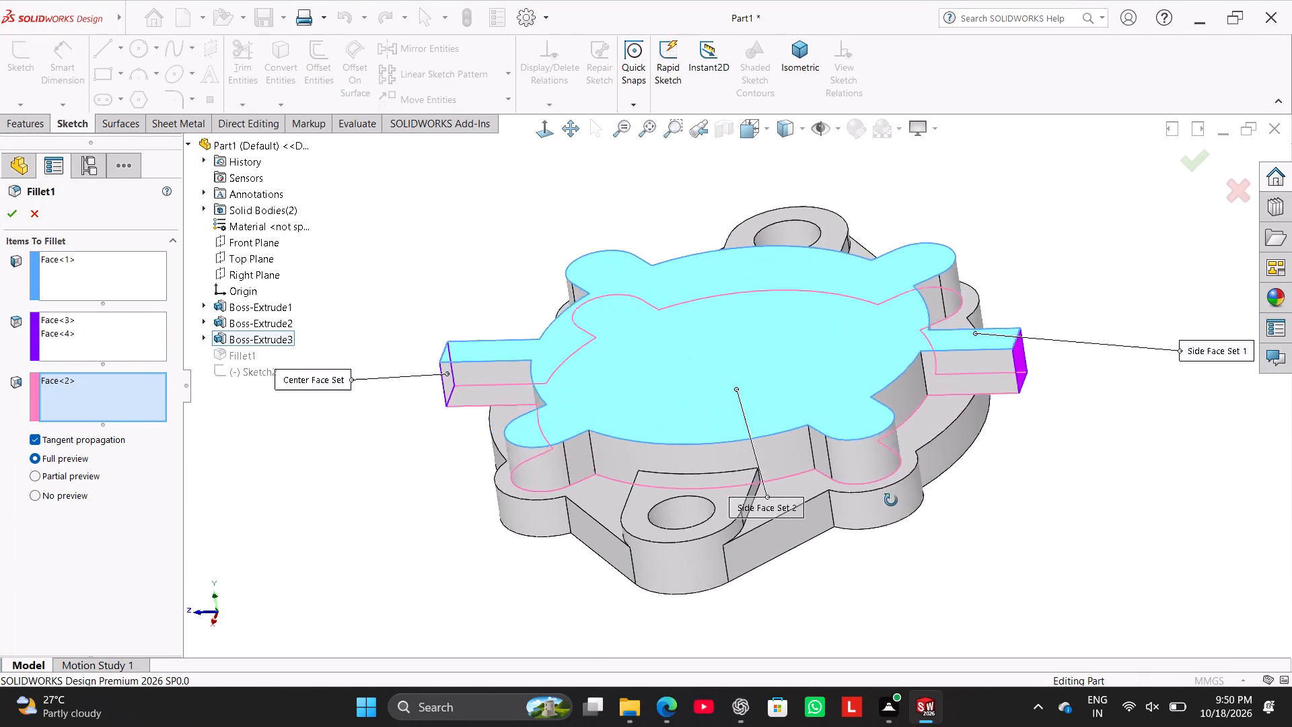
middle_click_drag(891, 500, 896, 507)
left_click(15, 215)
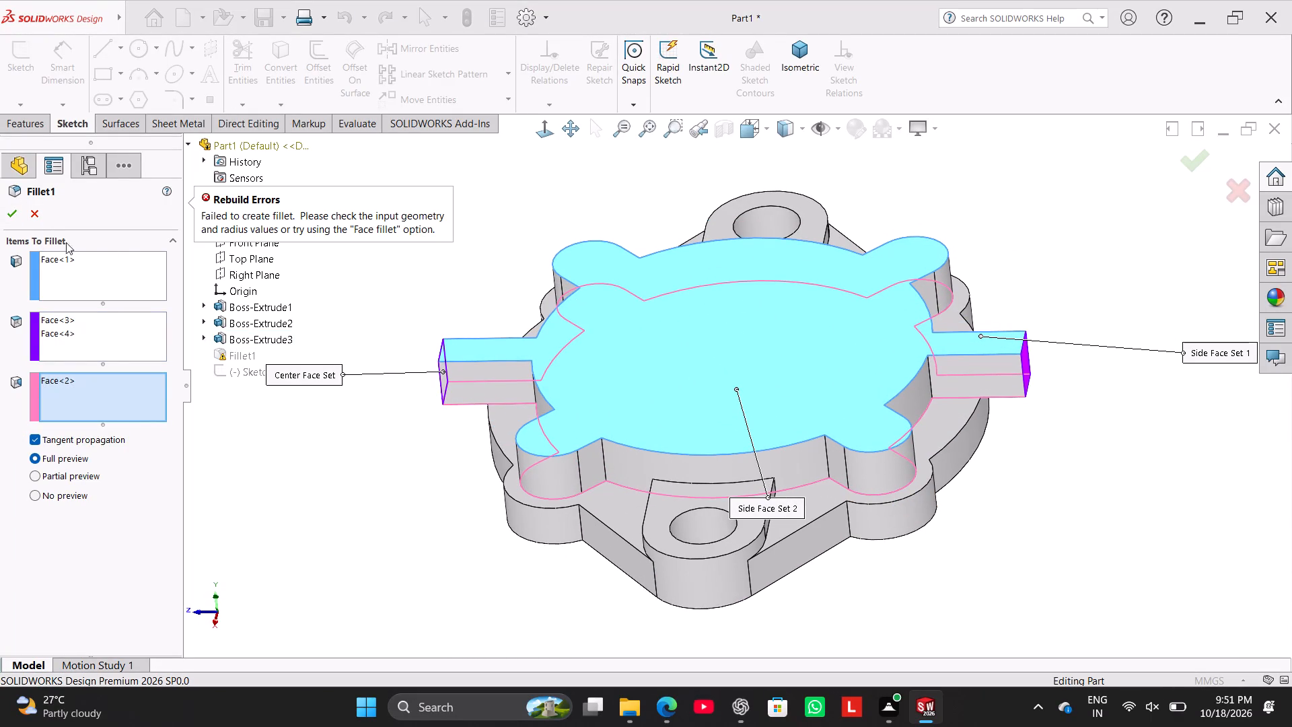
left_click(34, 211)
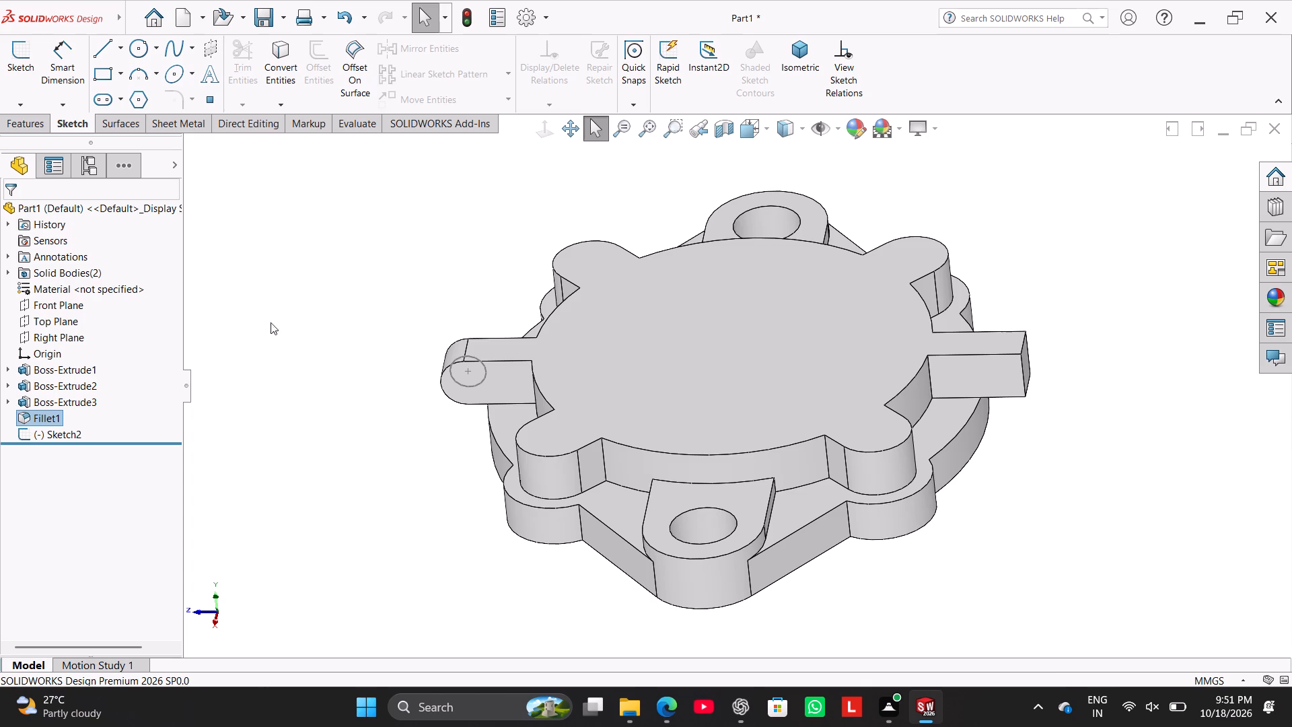
Apply a full round fillet to the tab opposite the front one, using its top and bottom as side faces and its end as centre.
left_click(287, 320)
left_click(41, 124)
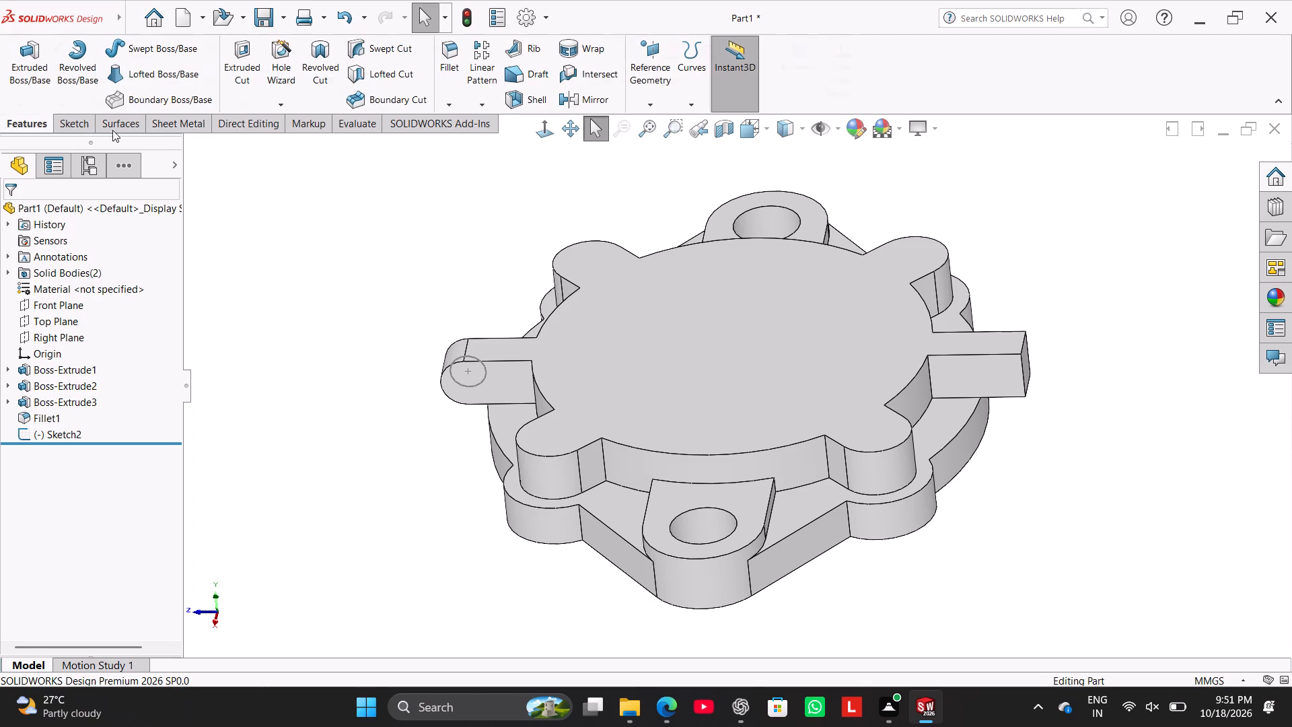
left_click(443, 65)
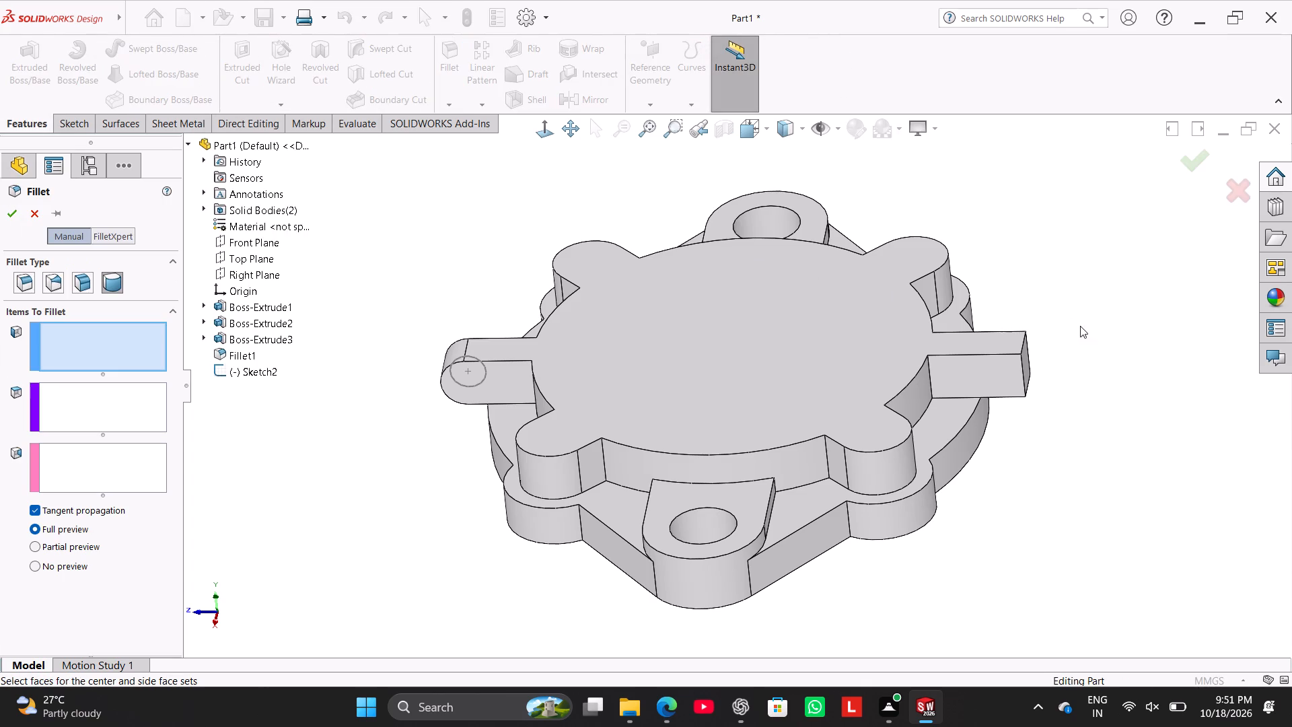
middle_click_drag(1077, 353, 1038, 326)
left_click(939, 323)
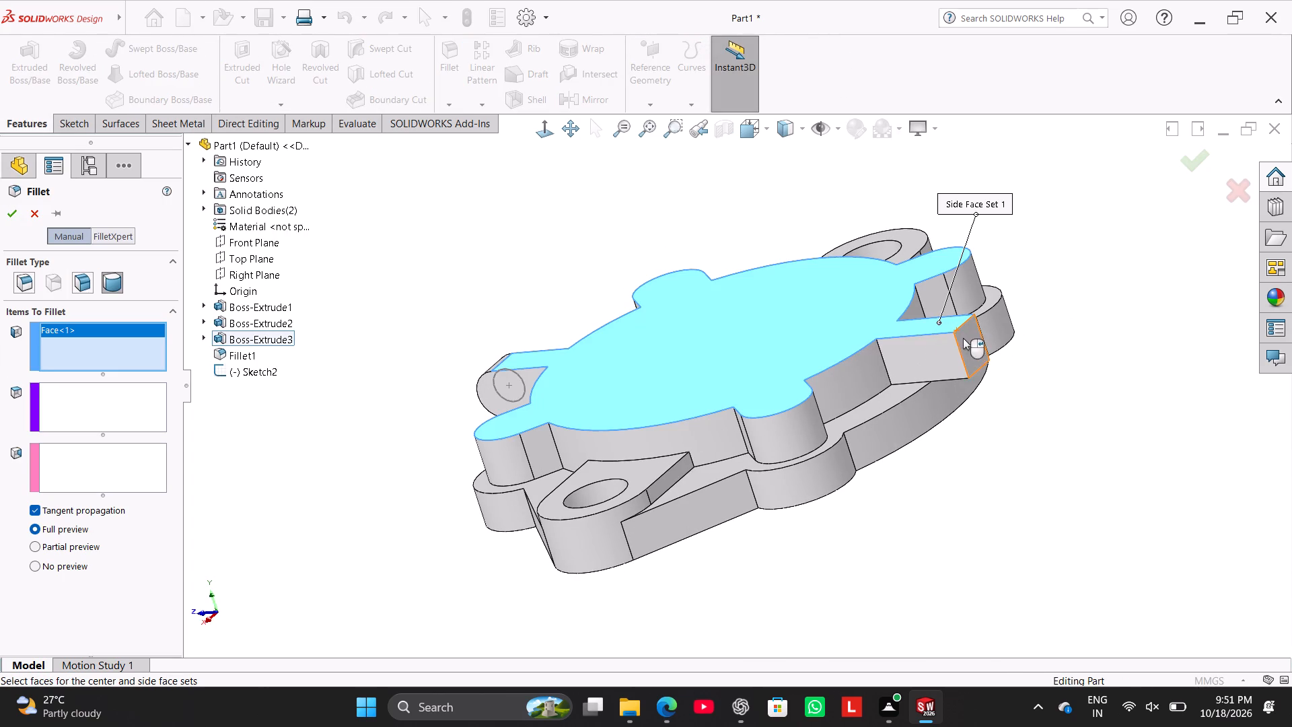
left_click(82, 412)
left_click(973, 347)
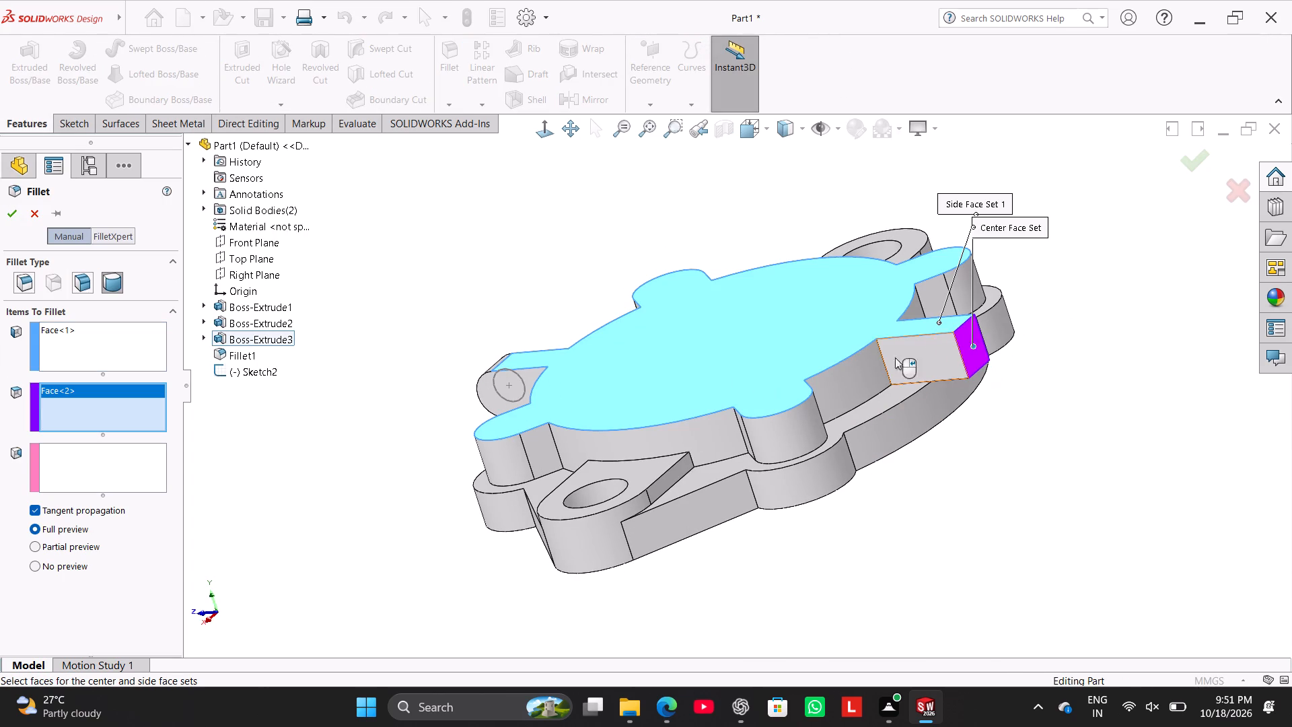
left_click(118, 475)
middle_click_drag(1188, 493, 1041, 373)
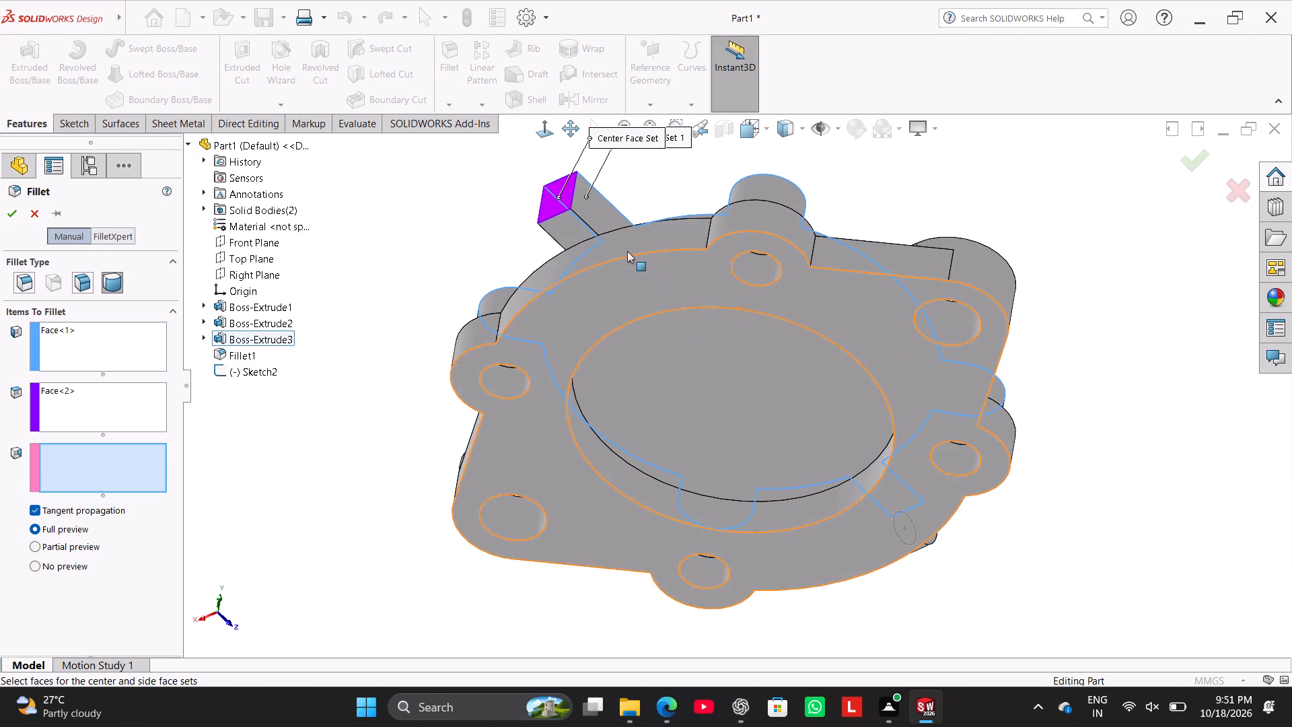
left_click(558, 231)
left_click(9, 221)
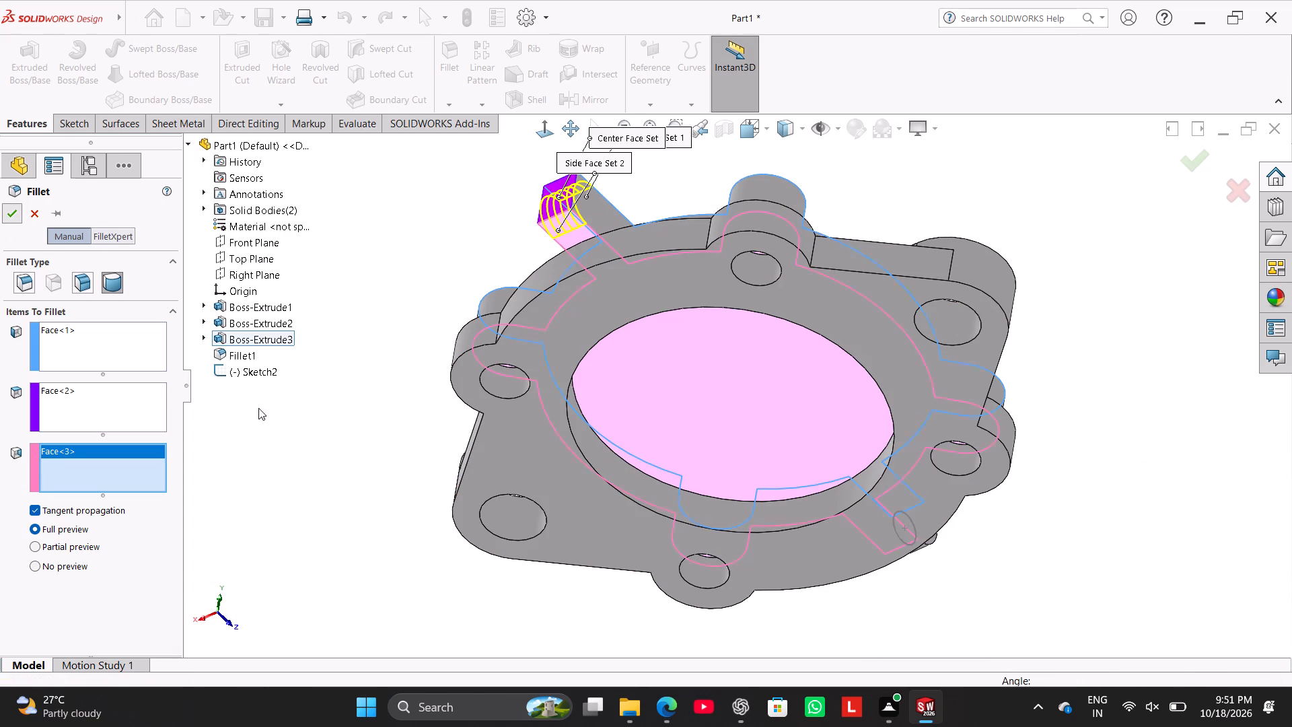
Move the circle's sketch, Sketch2, below the opposite tab's fillet in the feature order.
right_click_drag(299, 432, 394, 443)
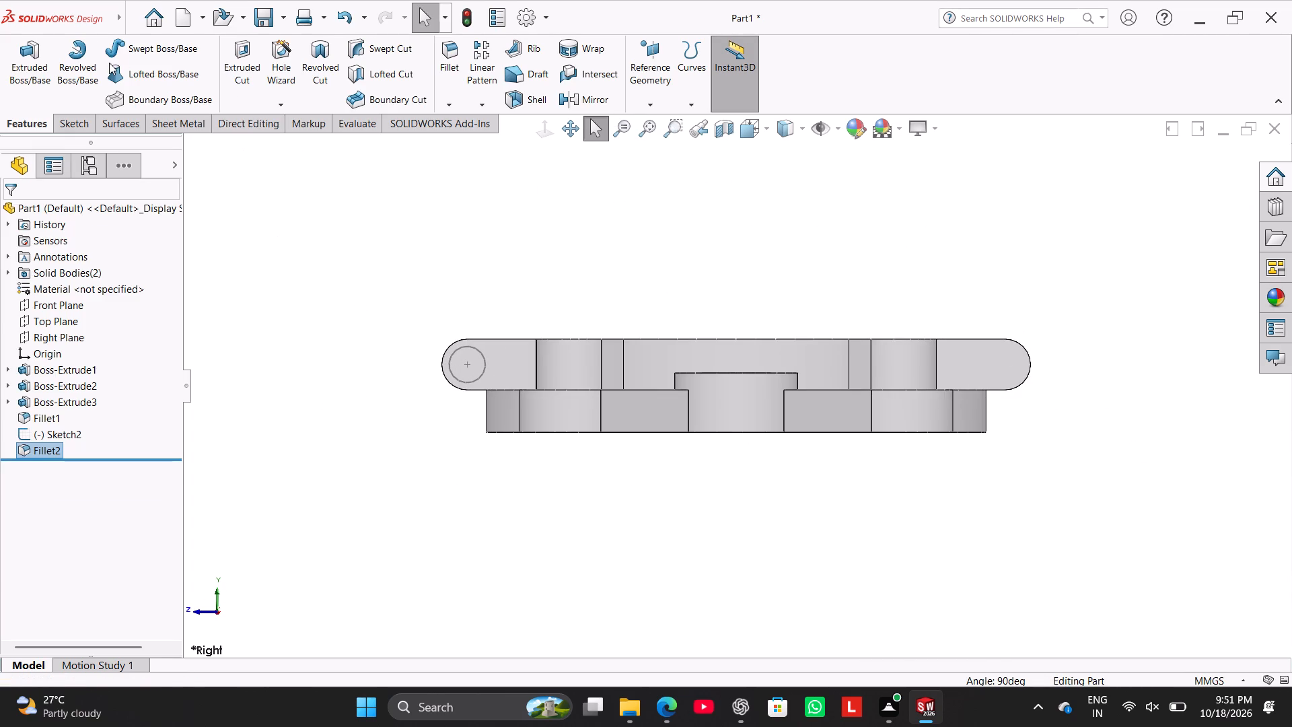
double_click(478, 349)
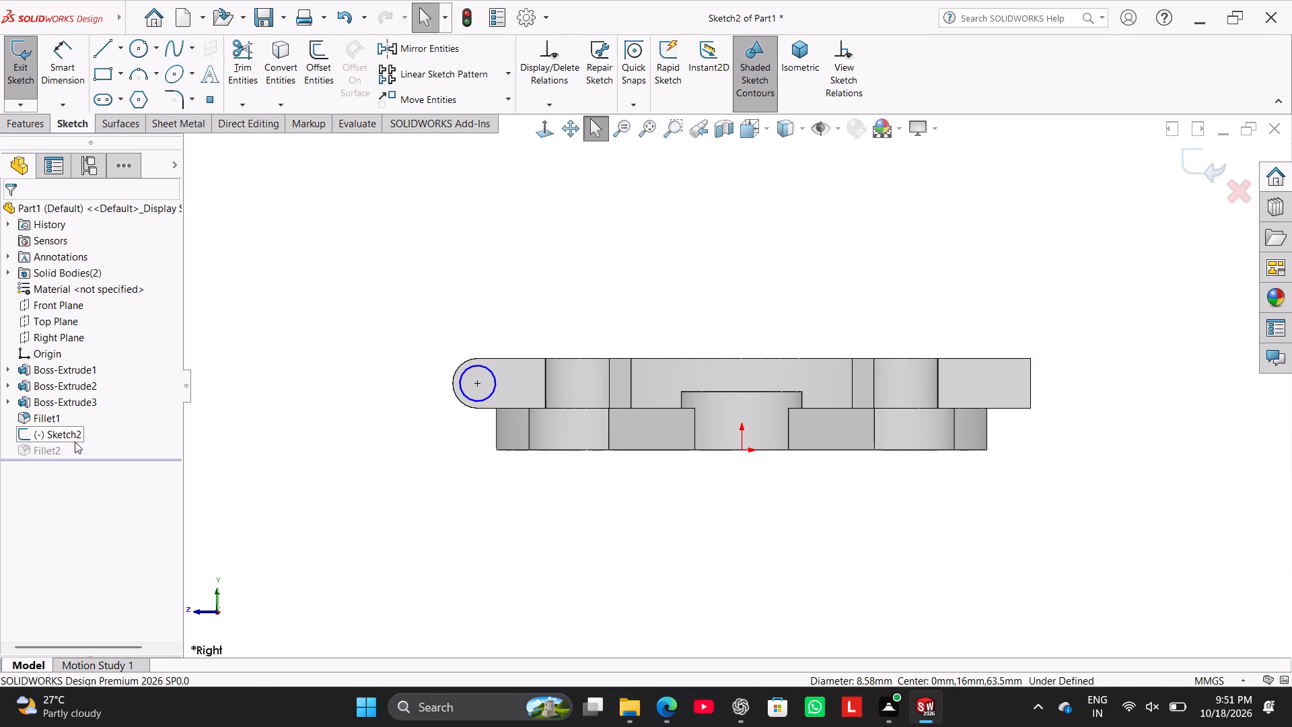
left_click_drag(77, 437, 77, 472)
left_click(22, 73)
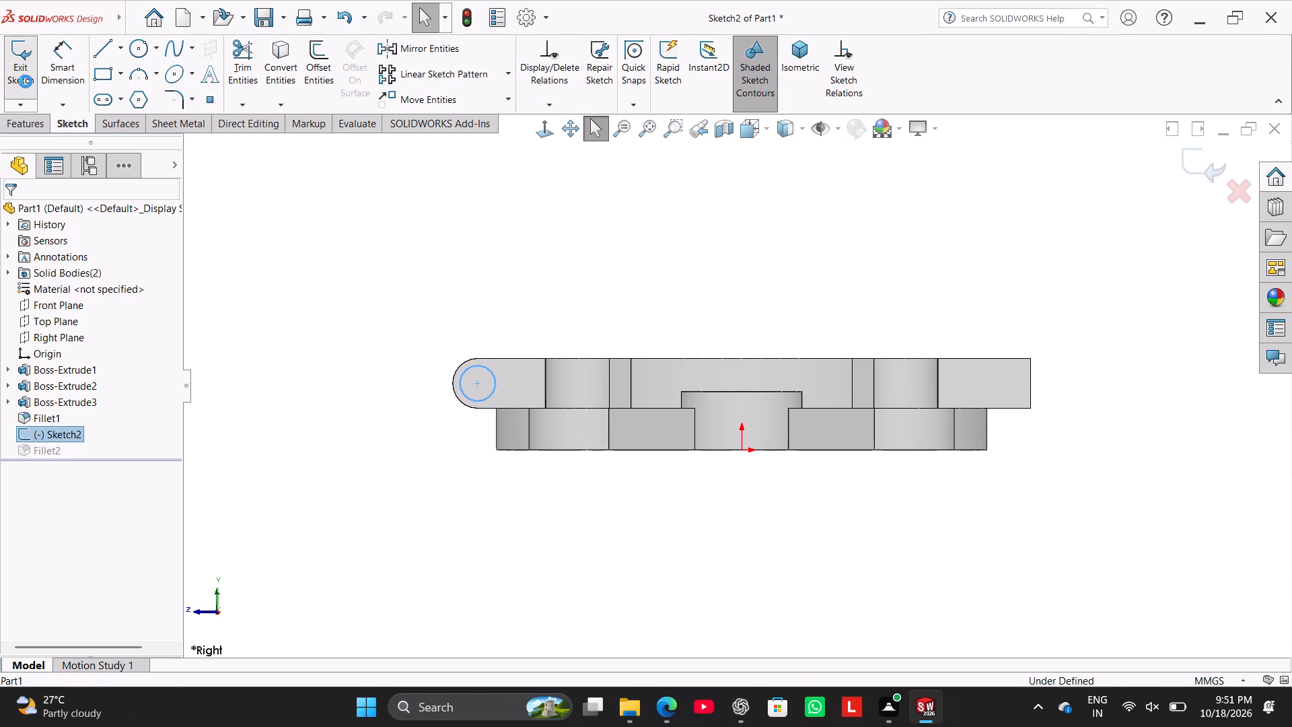
left_click_drag(75, 433, 79, 455)
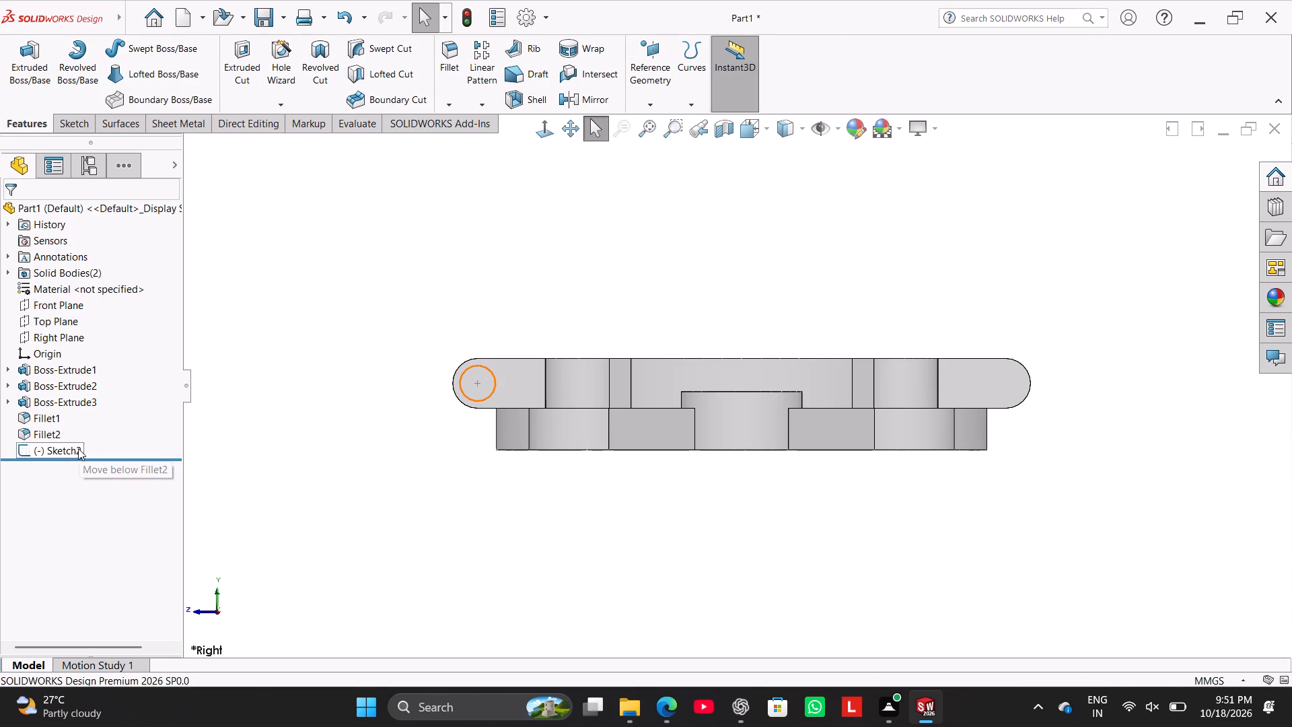
In Sketch2, draw a circle of about 2.6 mm radius centred on the rounded end of the tab opposite the front one.
double_click(487, 399)
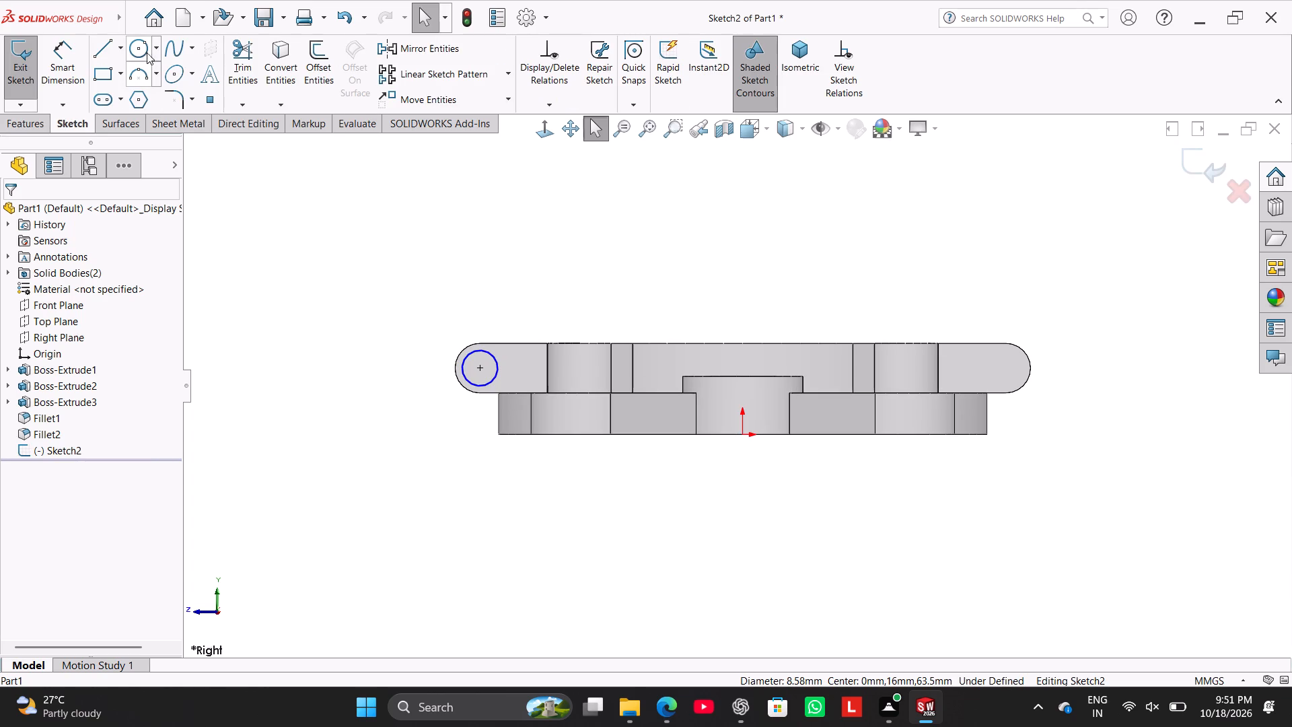
left_click(141, 44)
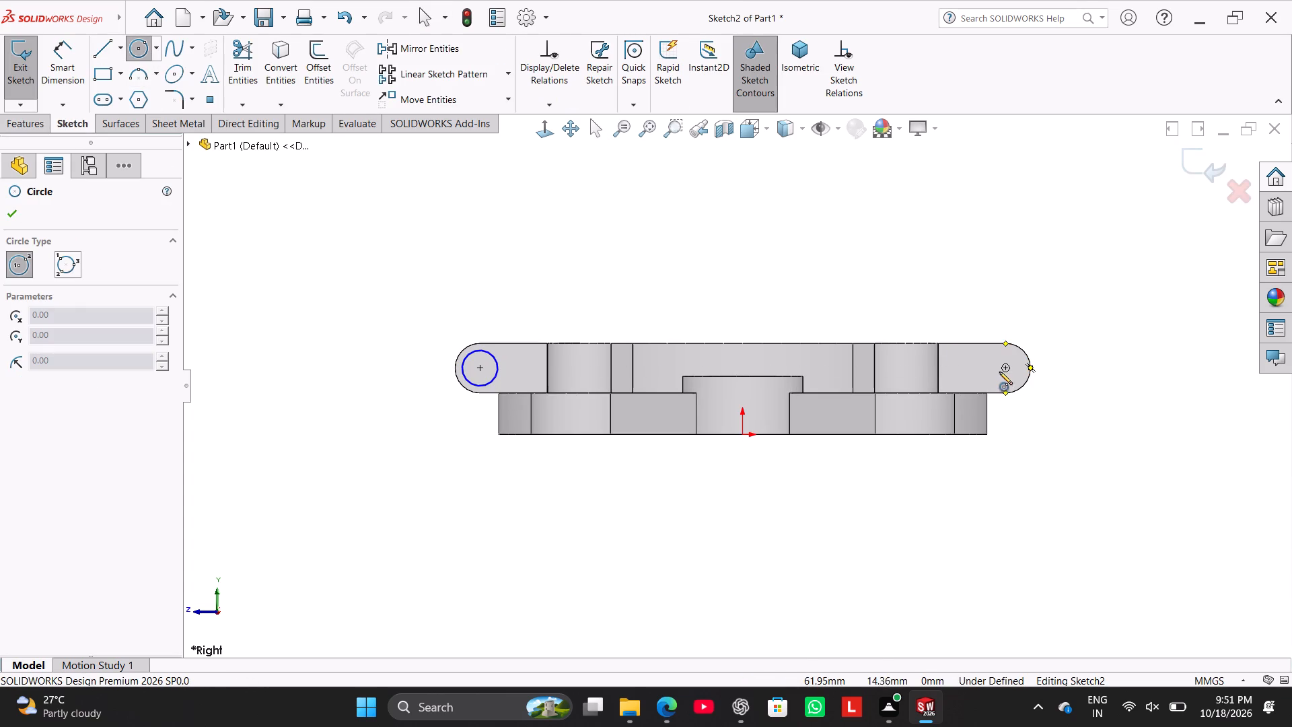
left_click(1004, 368)
left_click(1009, 379)
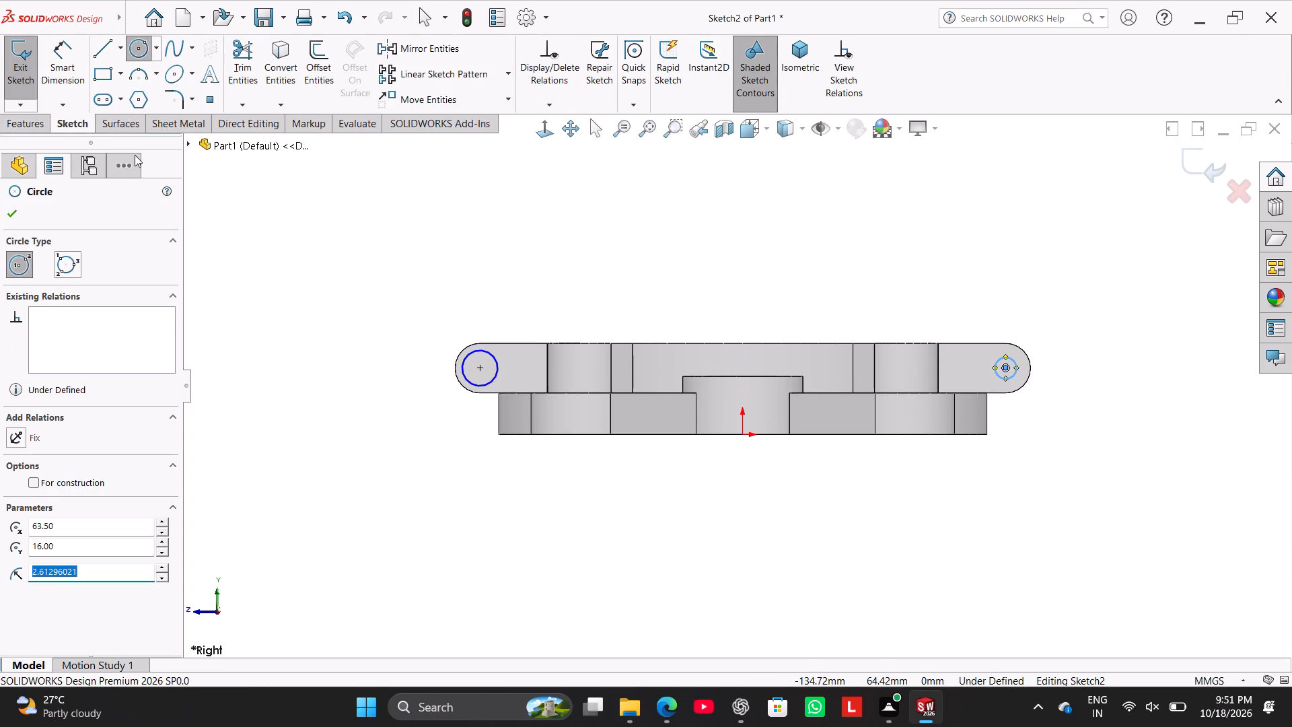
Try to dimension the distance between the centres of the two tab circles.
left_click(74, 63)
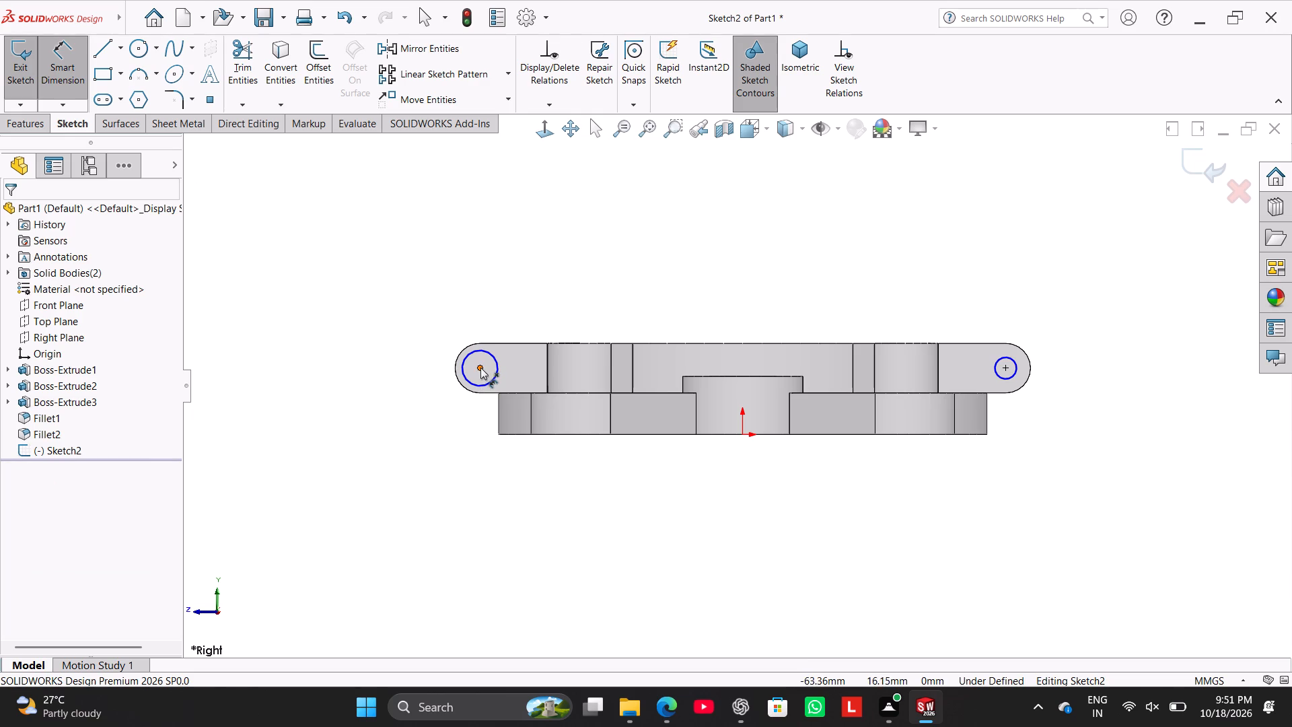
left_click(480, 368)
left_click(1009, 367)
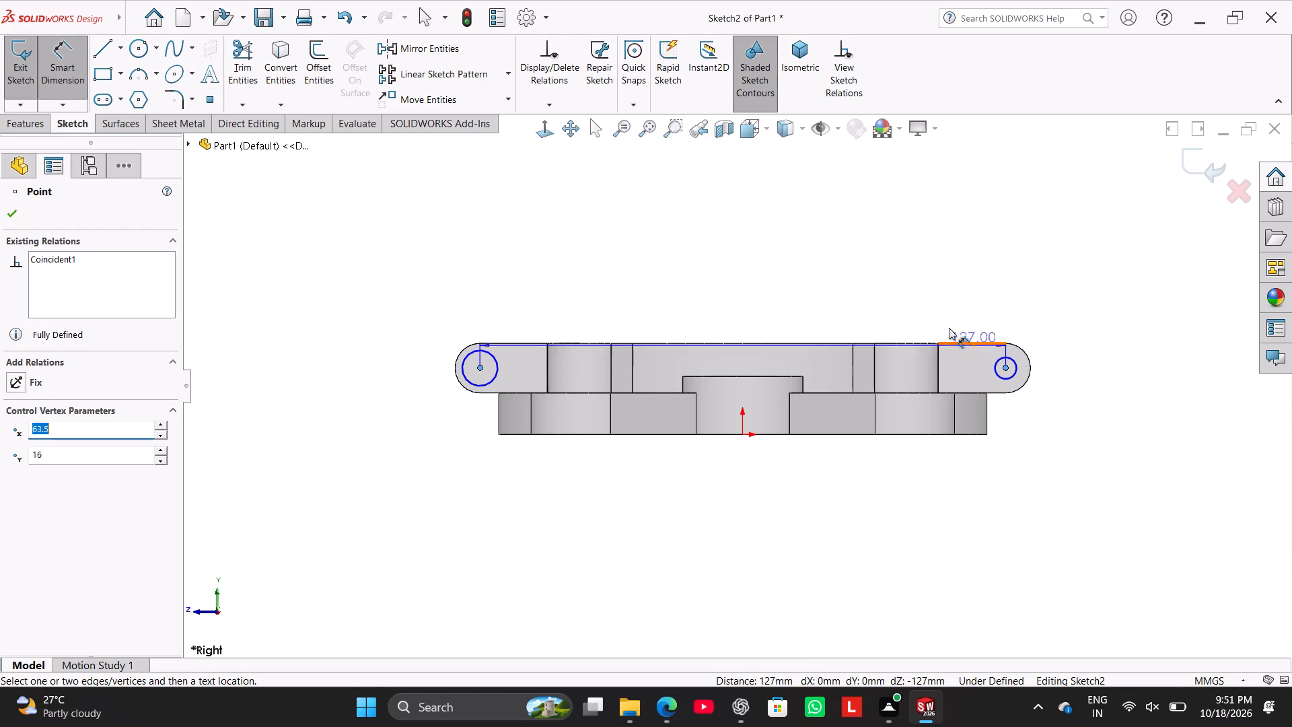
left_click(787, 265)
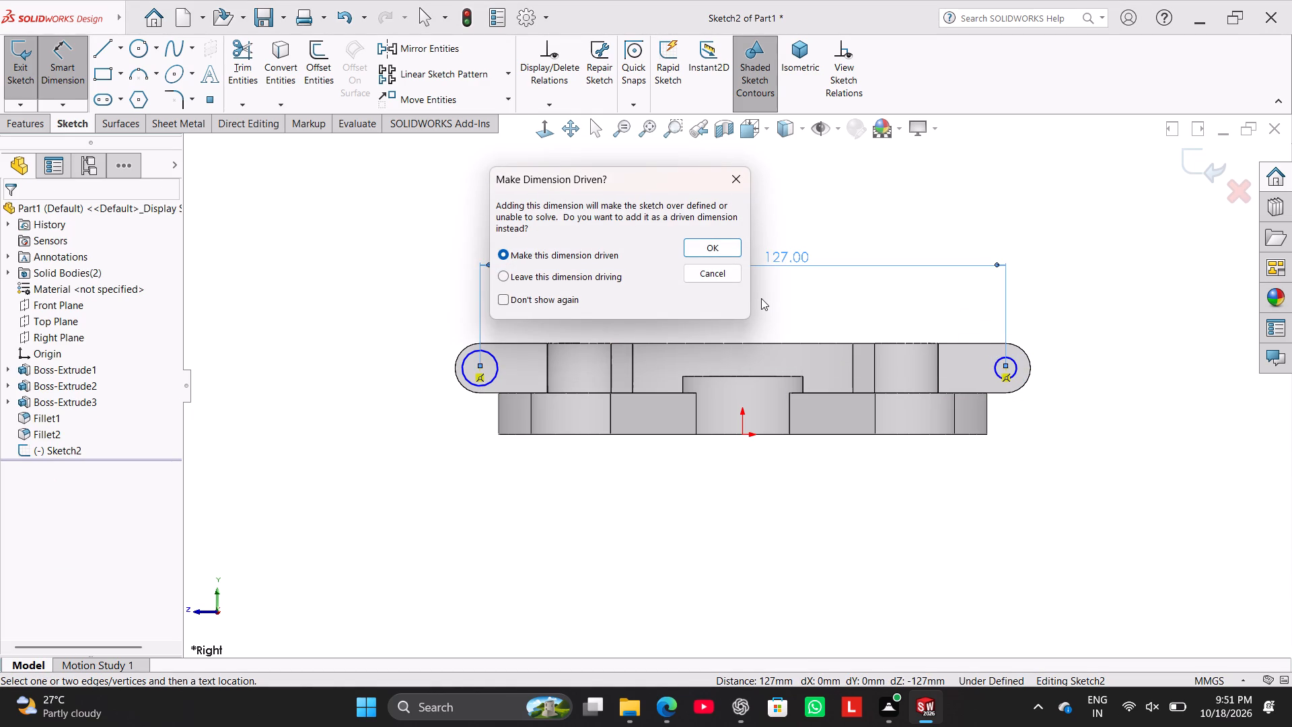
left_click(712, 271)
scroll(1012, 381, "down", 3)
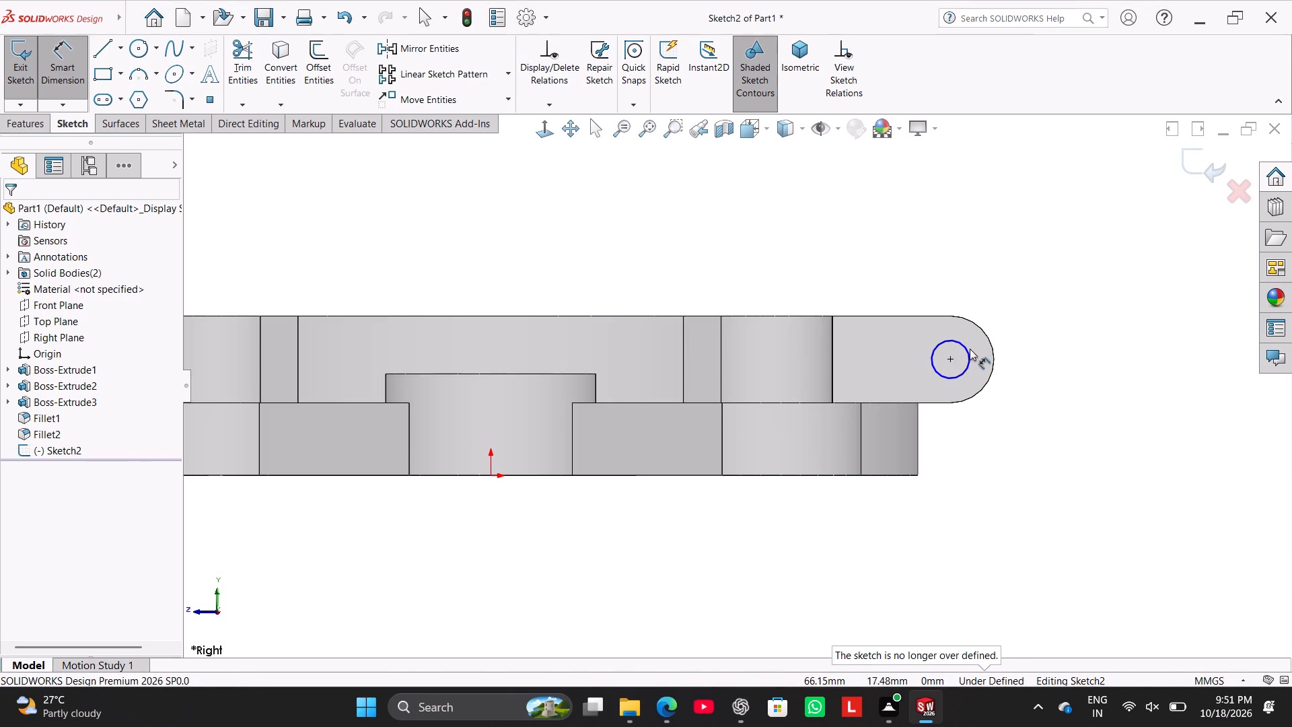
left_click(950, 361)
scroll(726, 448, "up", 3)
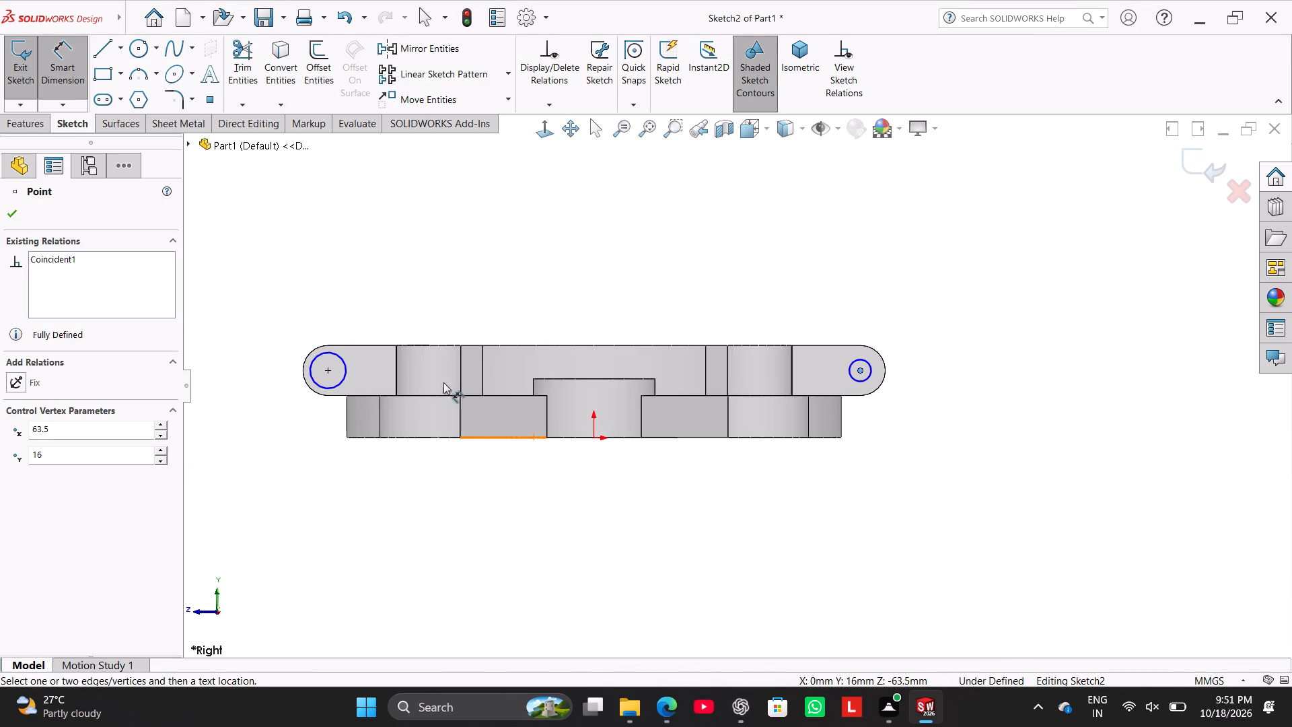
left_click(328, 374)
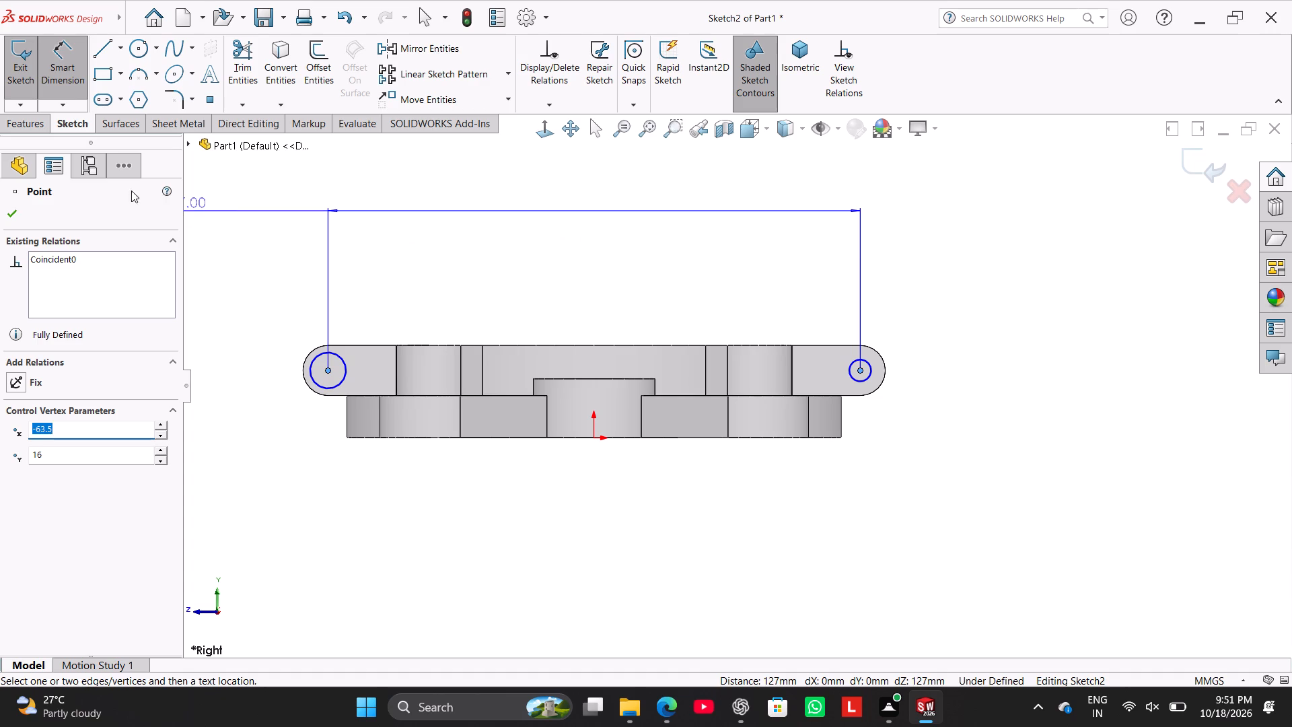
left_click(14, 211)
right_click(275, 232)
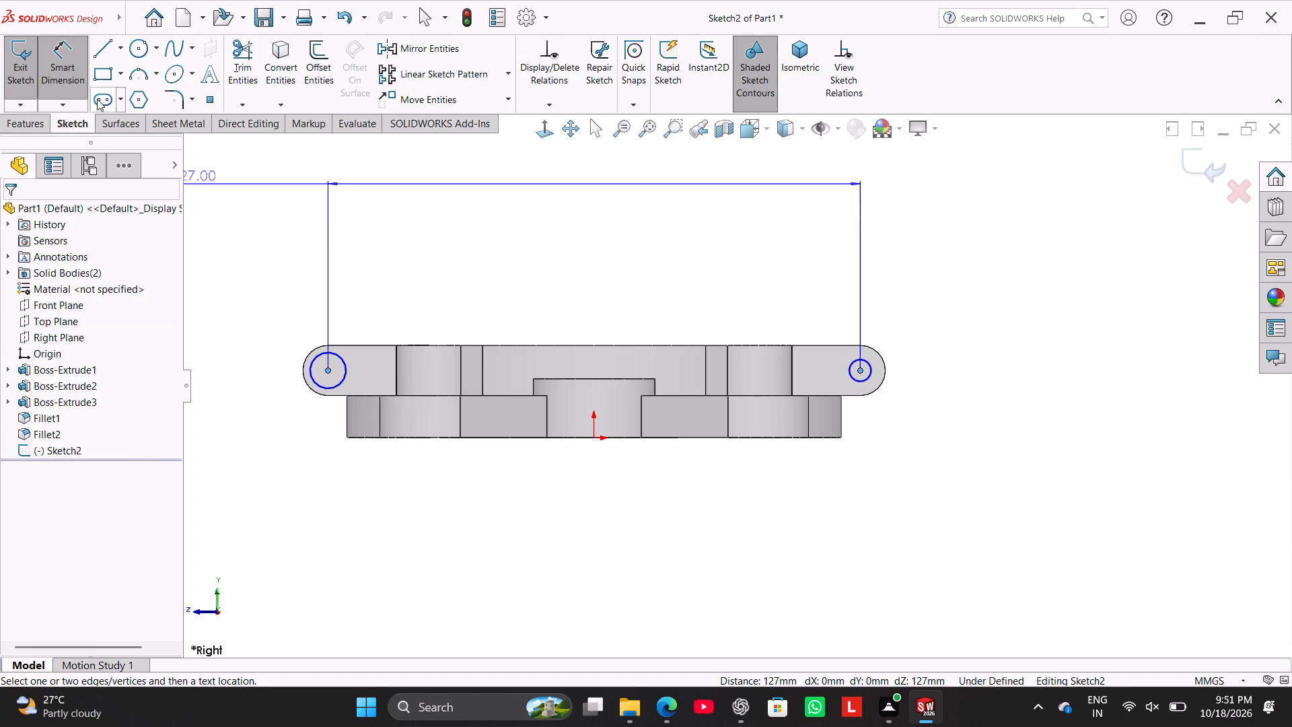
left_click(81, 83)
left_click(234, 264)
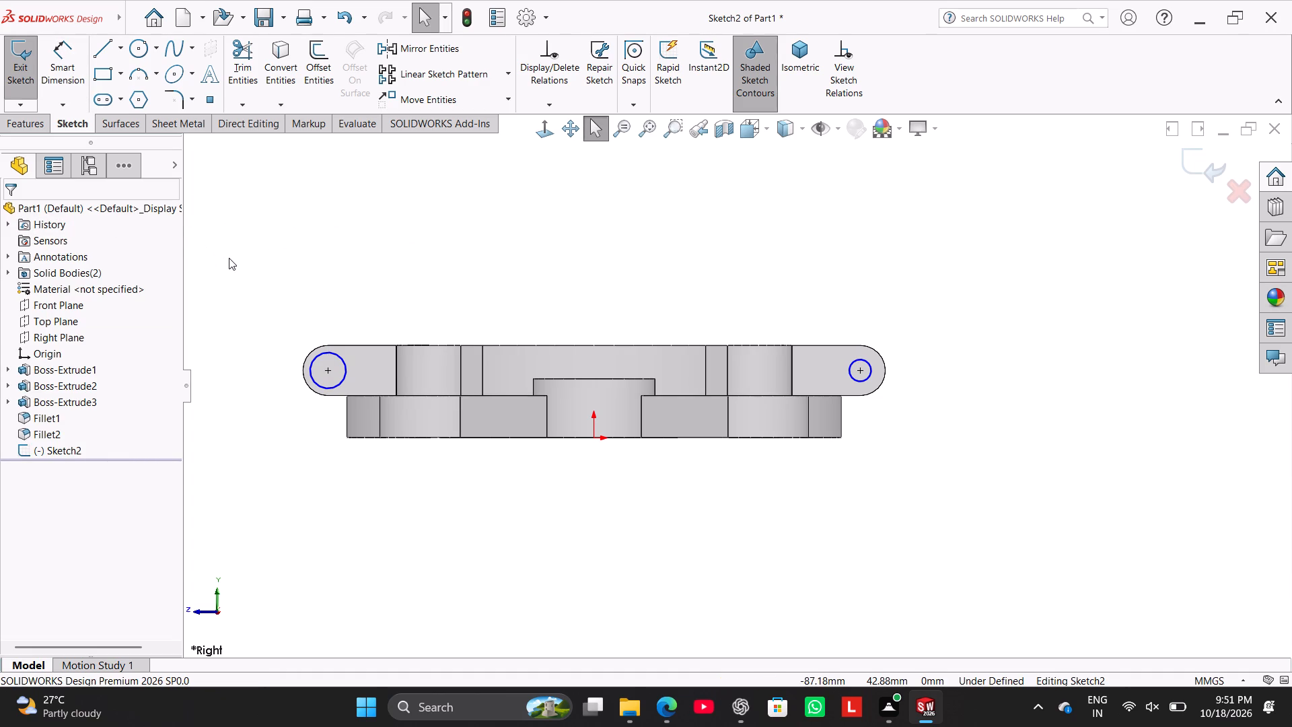
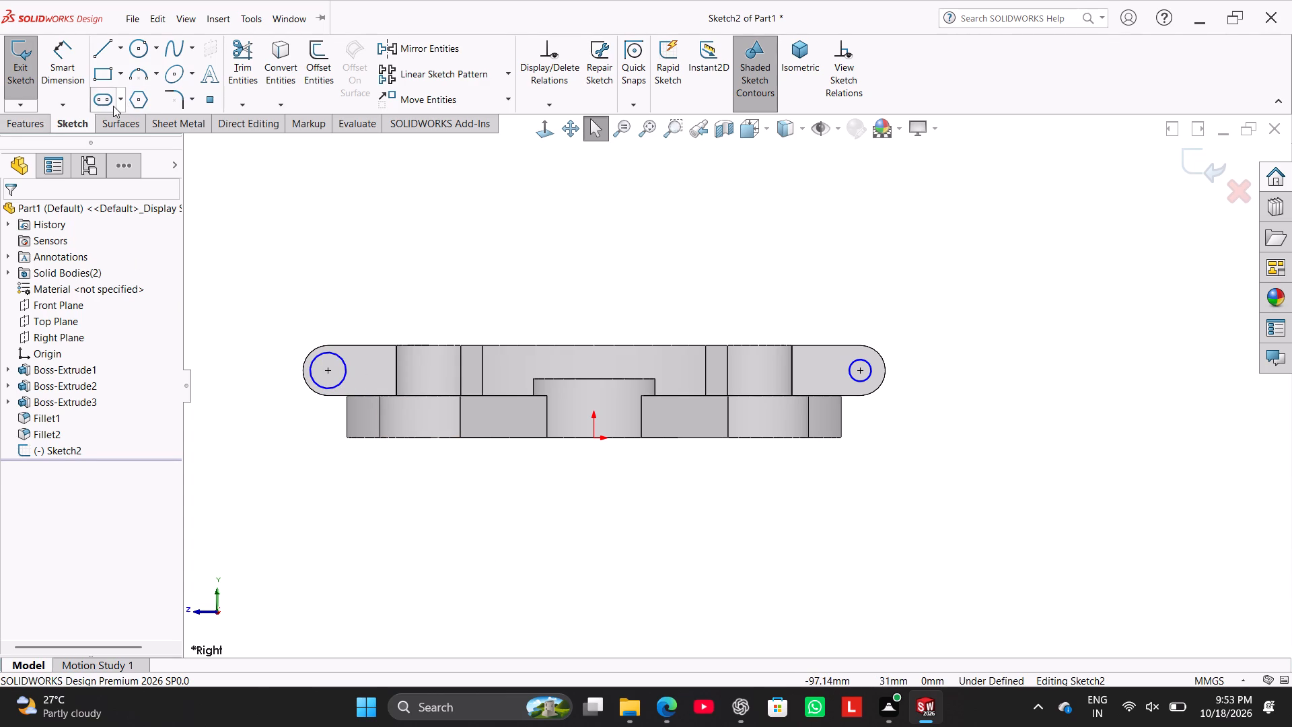
Check the radius of the rounded tab end around the larger circle with Smart Dimension, and exit Sketch2.
left_click(50, 65)
middle_click_drag(423, 318, 450, 386)
scroll(444, 386, "down", 1)
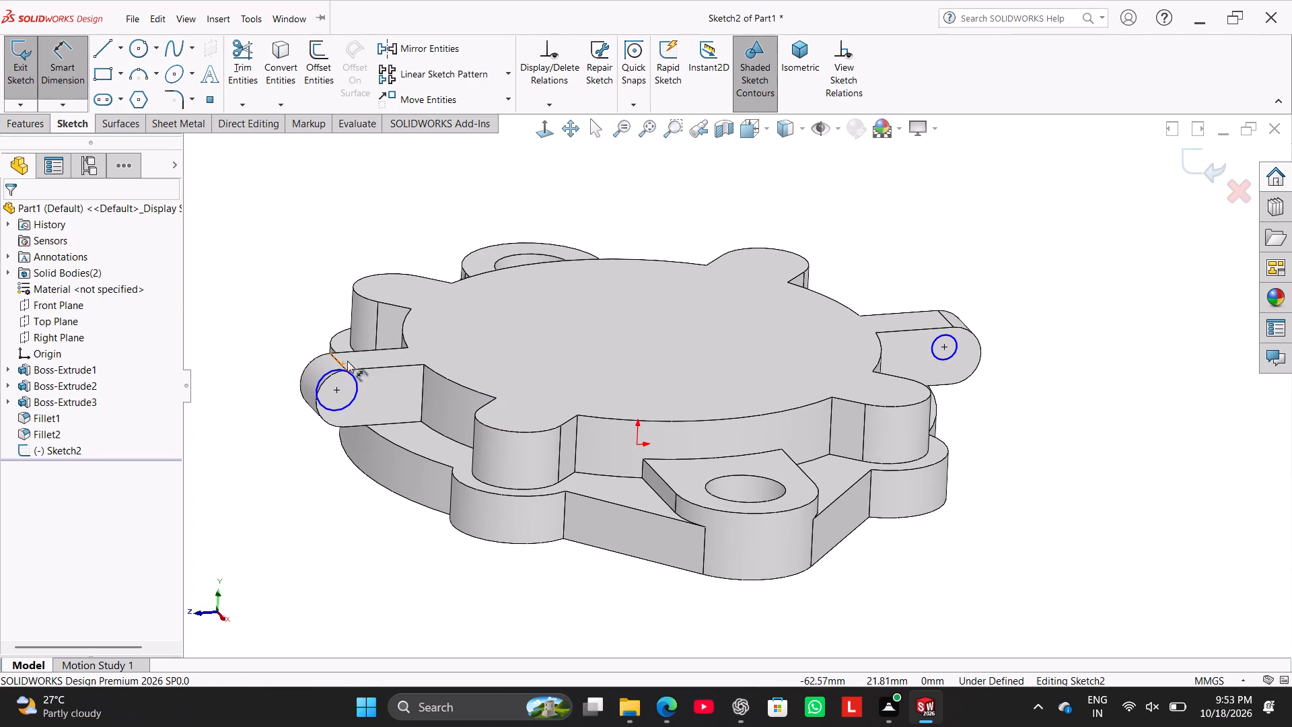
left_click(539, 136)
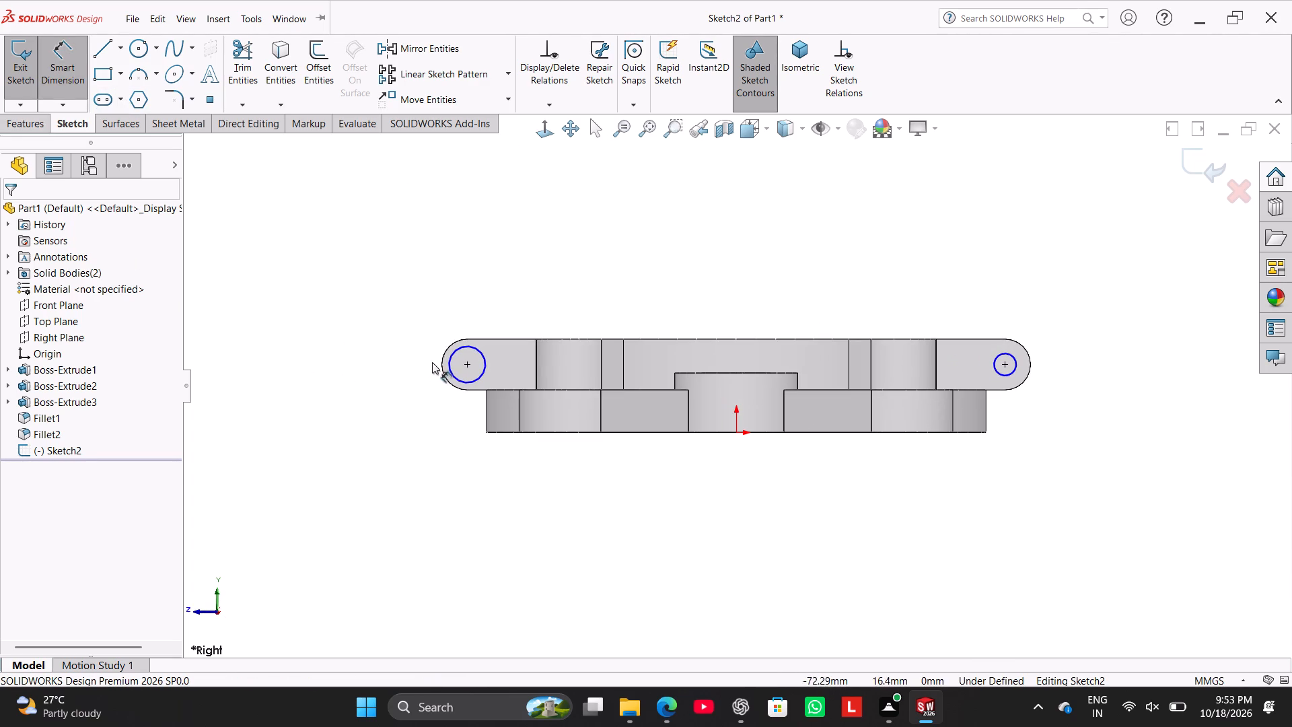
left_click_drag(451, 344, 435, 339)
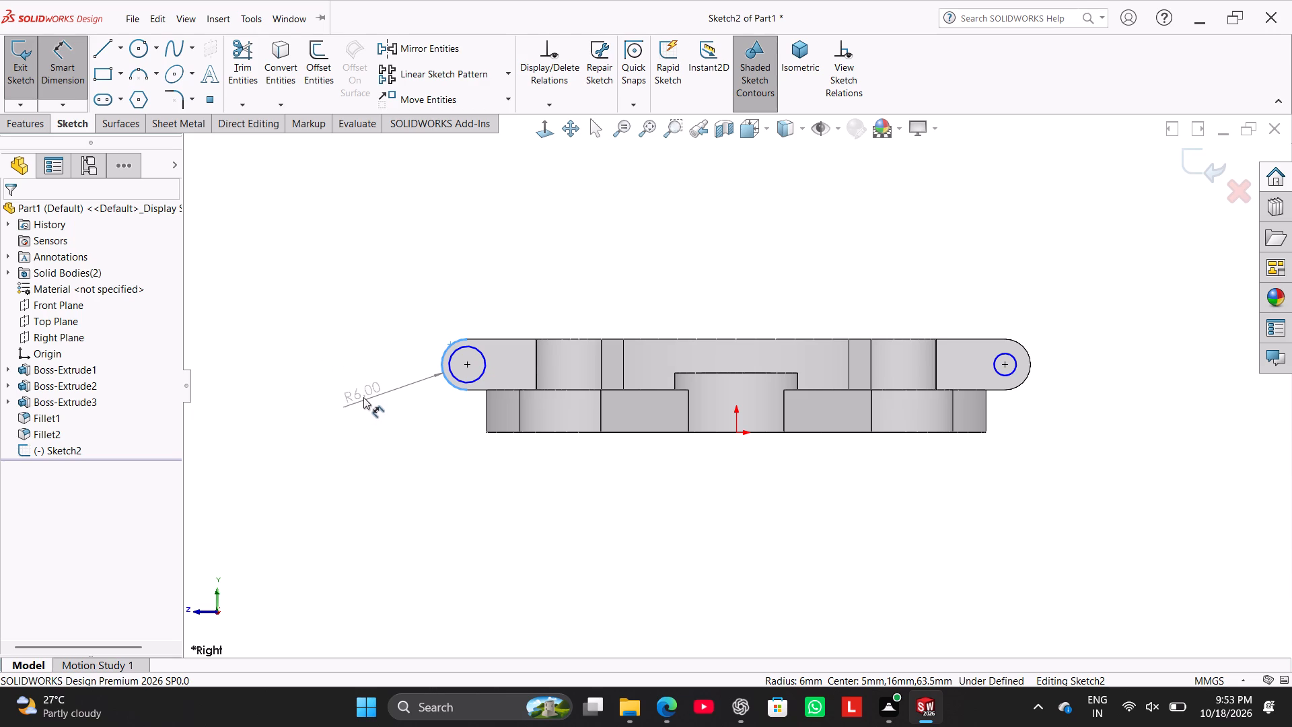
left_click(16, 75)
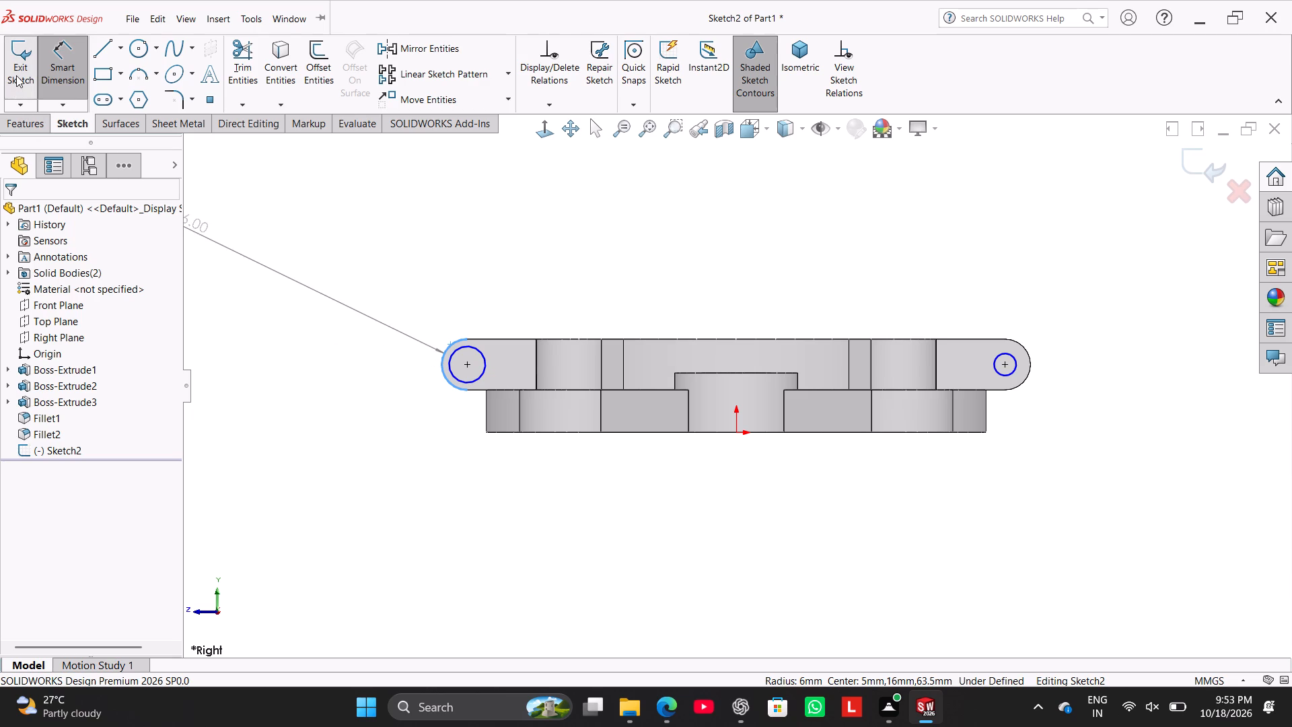
left_click(367, 339)
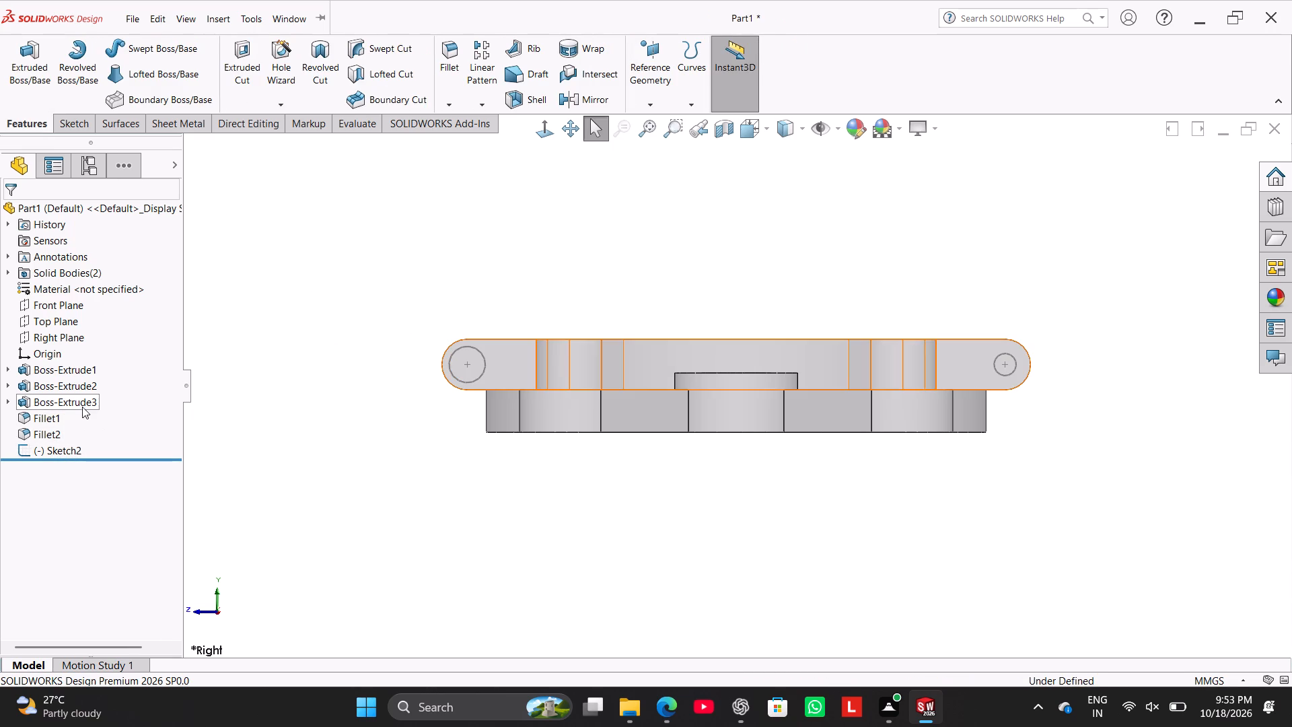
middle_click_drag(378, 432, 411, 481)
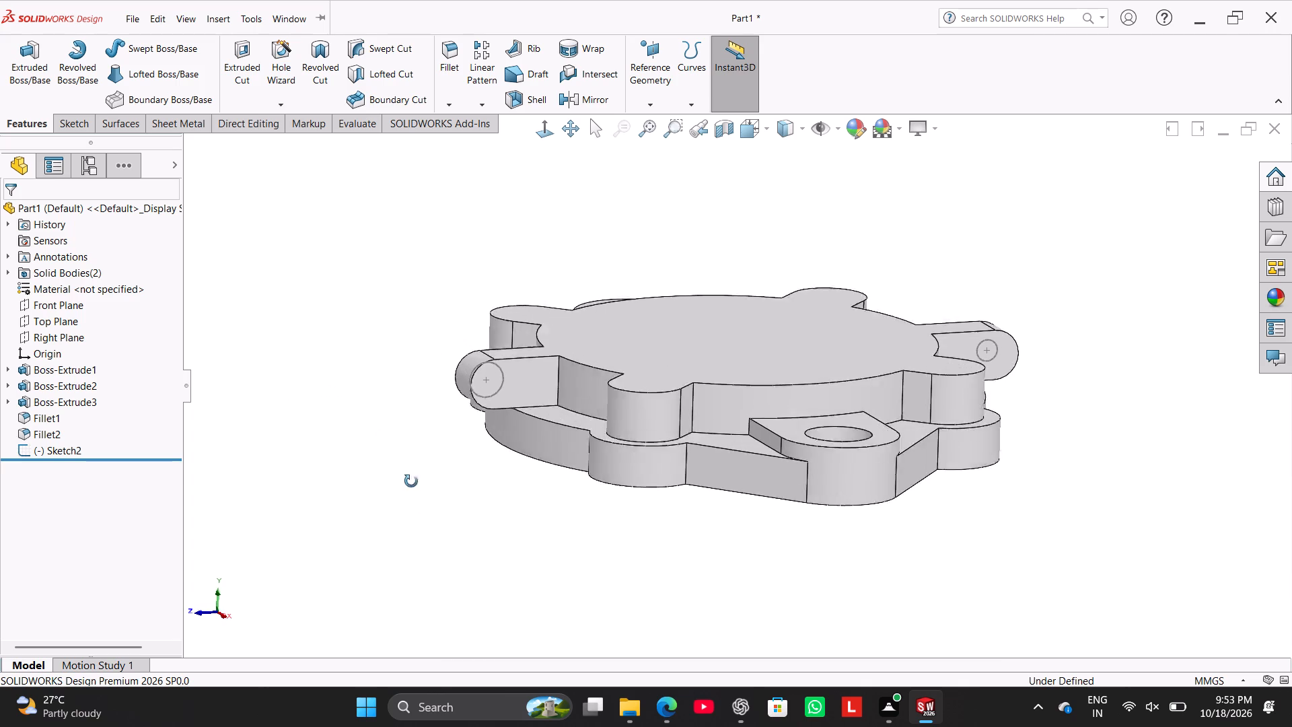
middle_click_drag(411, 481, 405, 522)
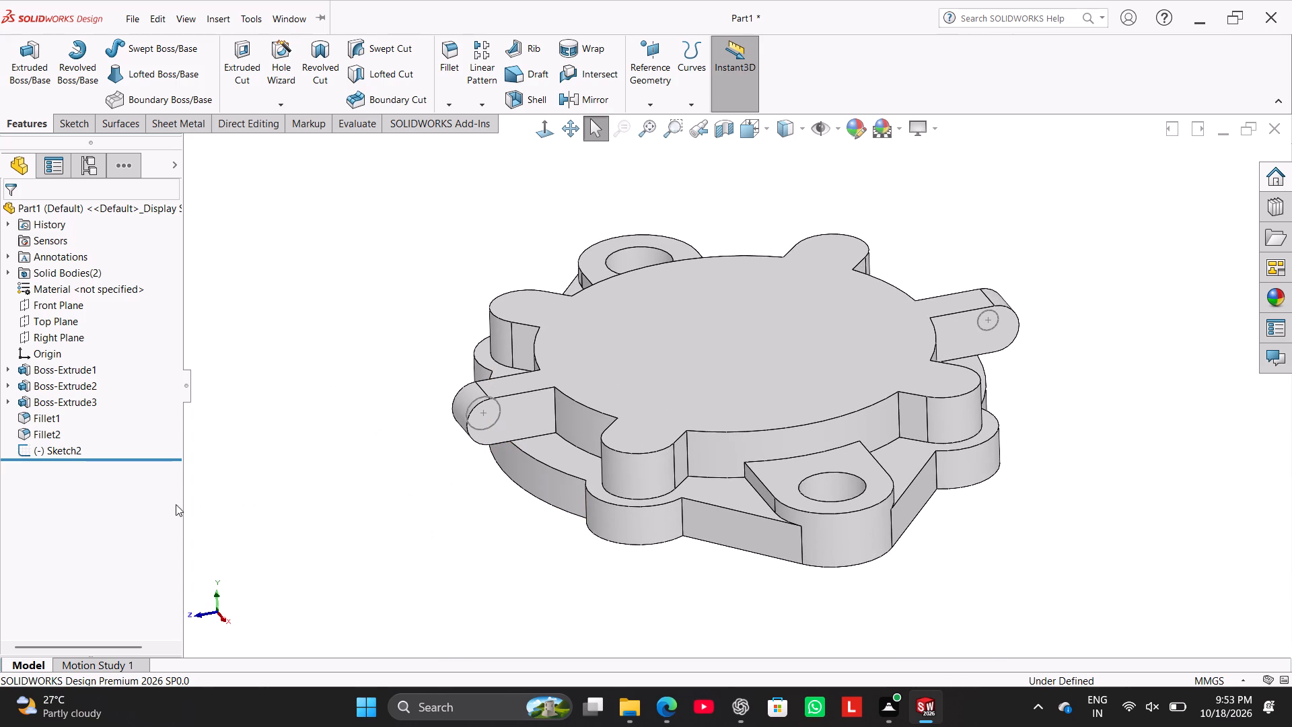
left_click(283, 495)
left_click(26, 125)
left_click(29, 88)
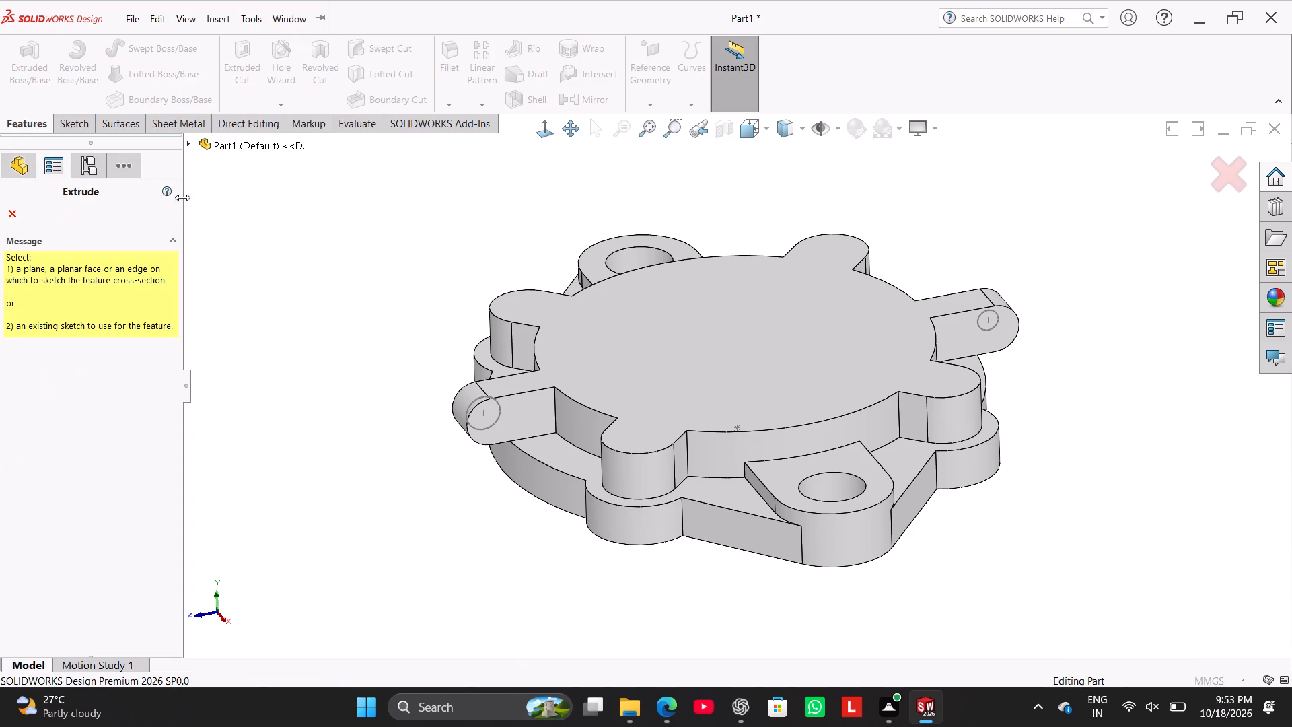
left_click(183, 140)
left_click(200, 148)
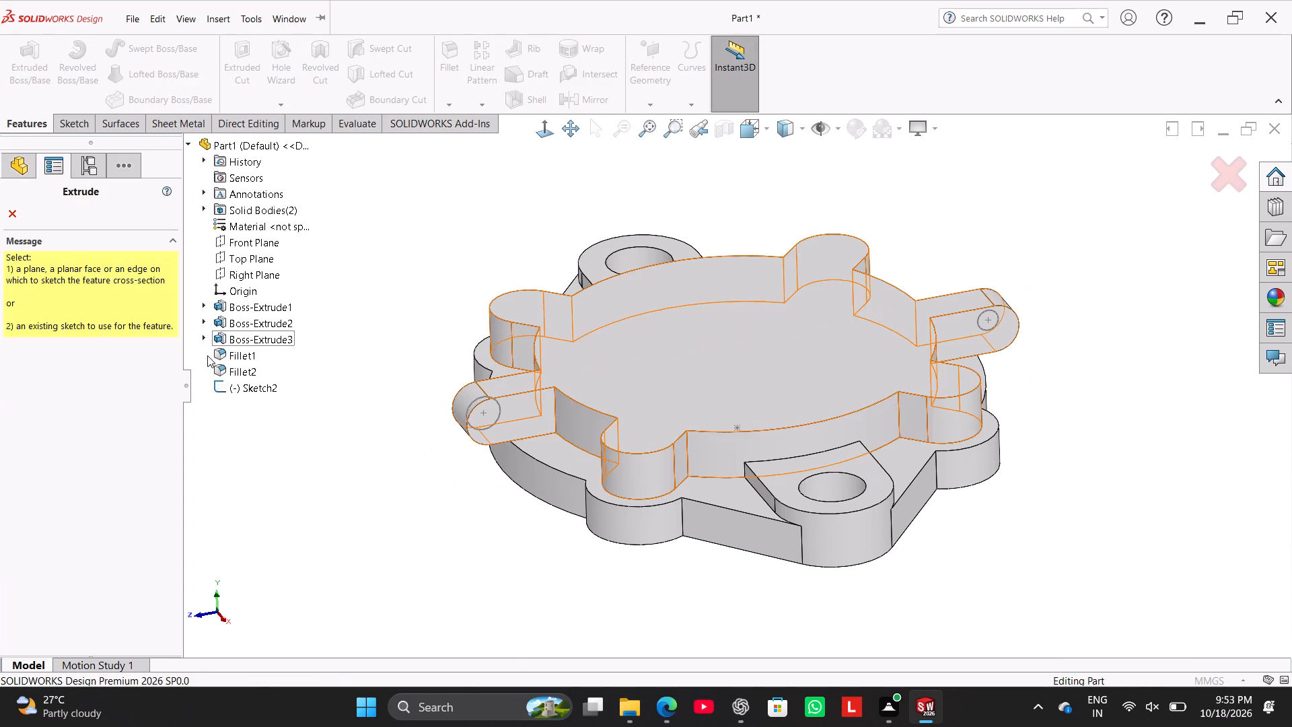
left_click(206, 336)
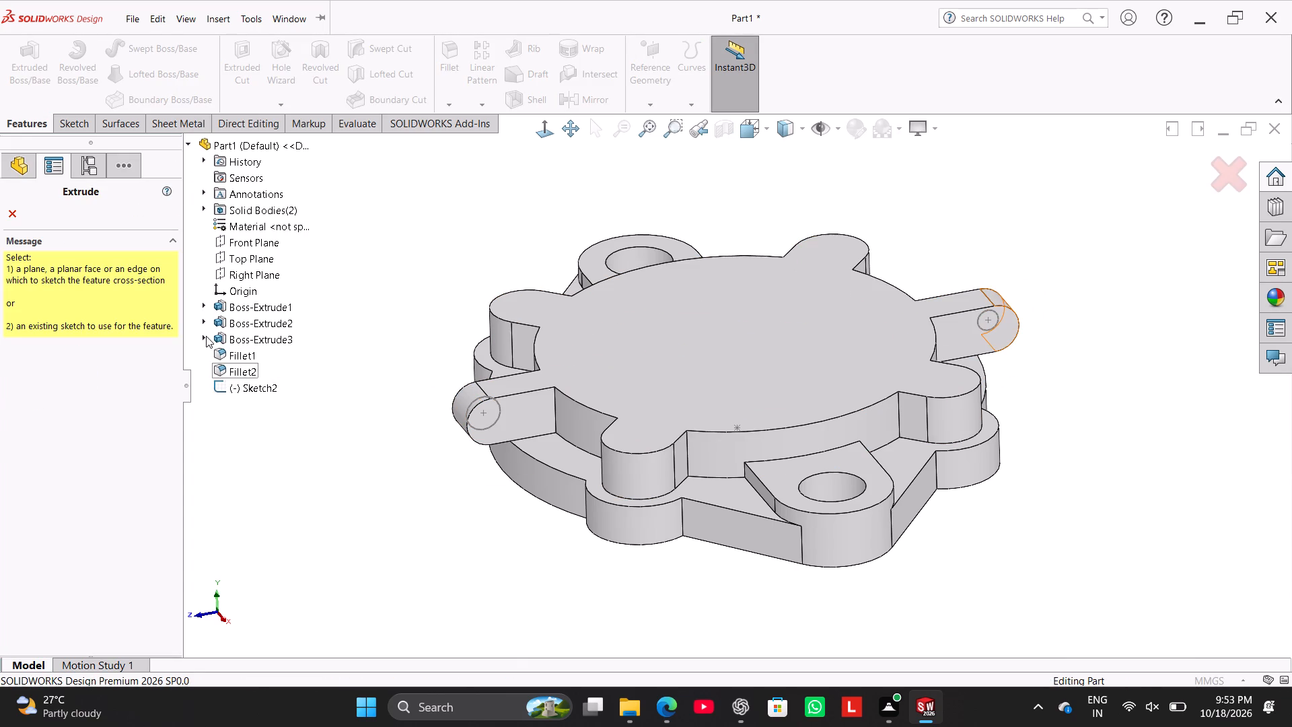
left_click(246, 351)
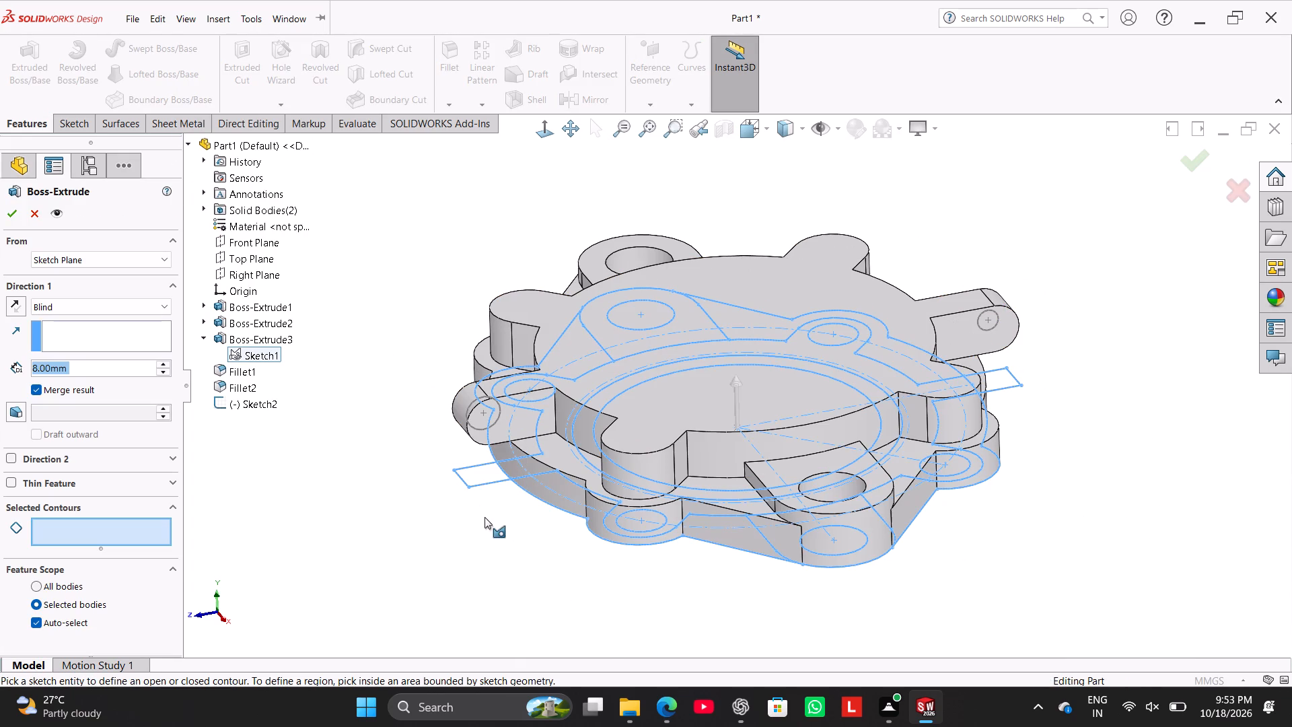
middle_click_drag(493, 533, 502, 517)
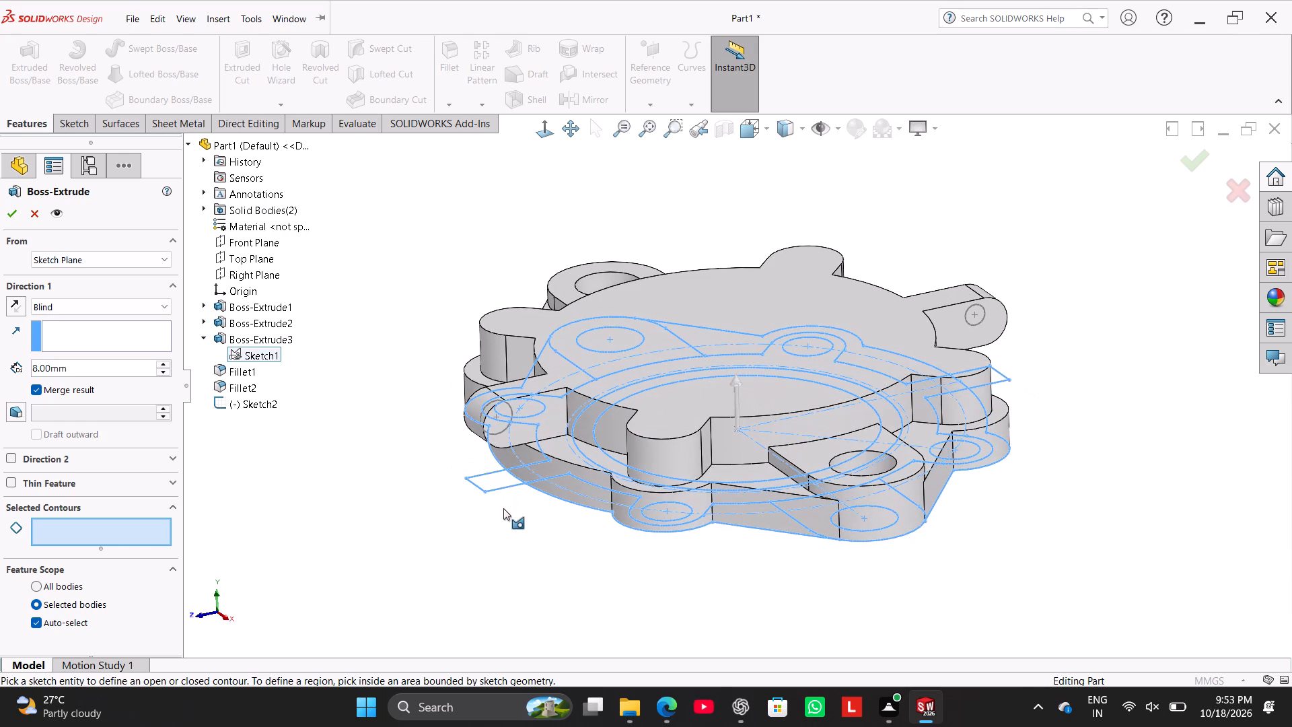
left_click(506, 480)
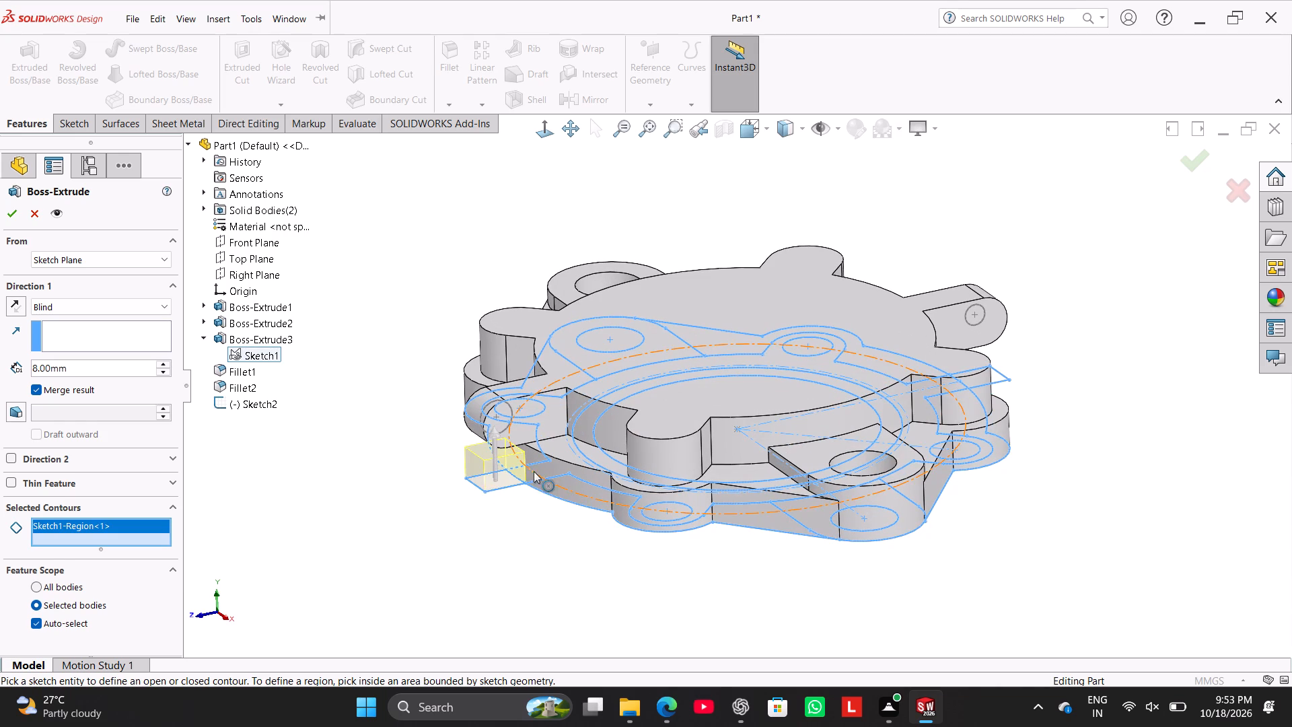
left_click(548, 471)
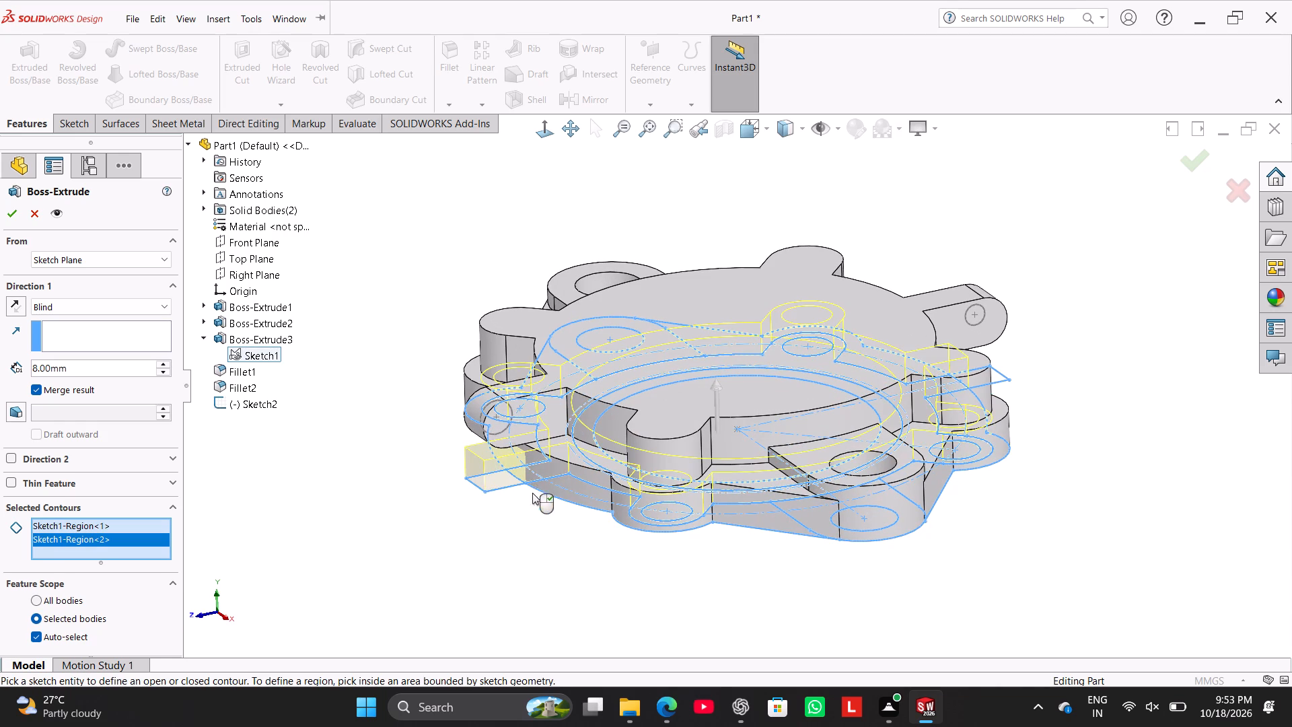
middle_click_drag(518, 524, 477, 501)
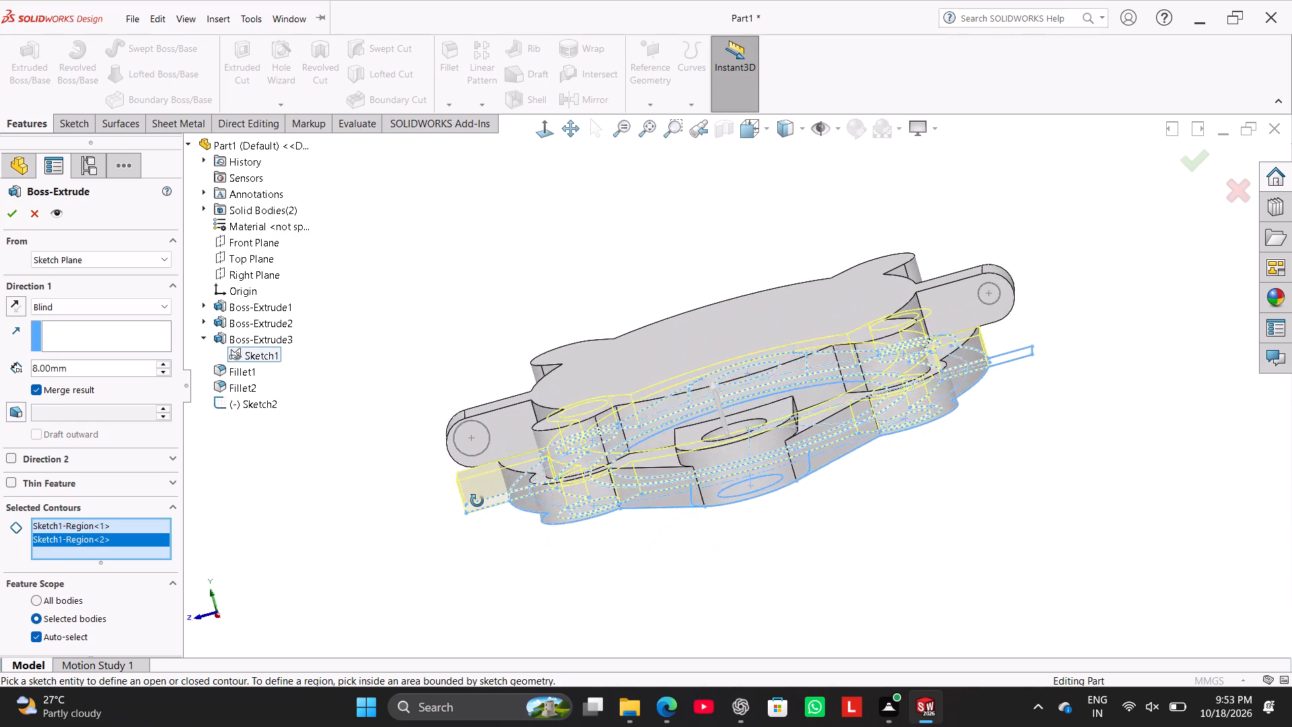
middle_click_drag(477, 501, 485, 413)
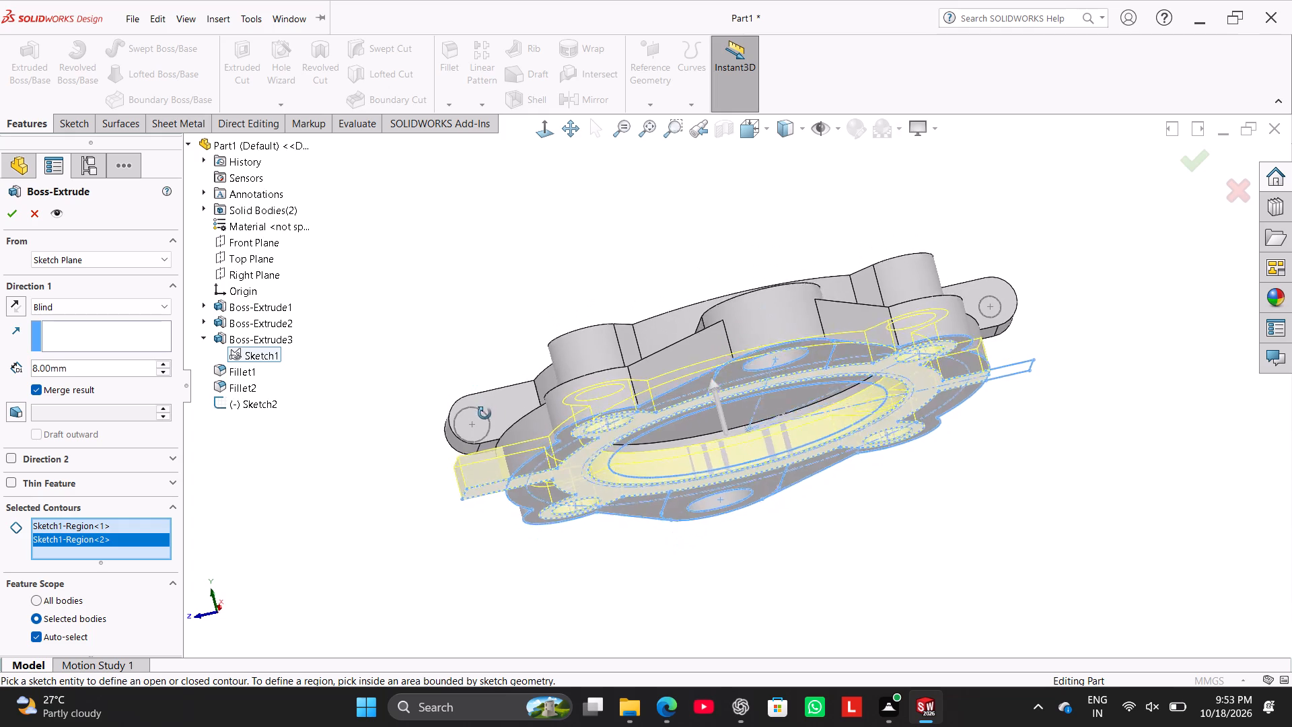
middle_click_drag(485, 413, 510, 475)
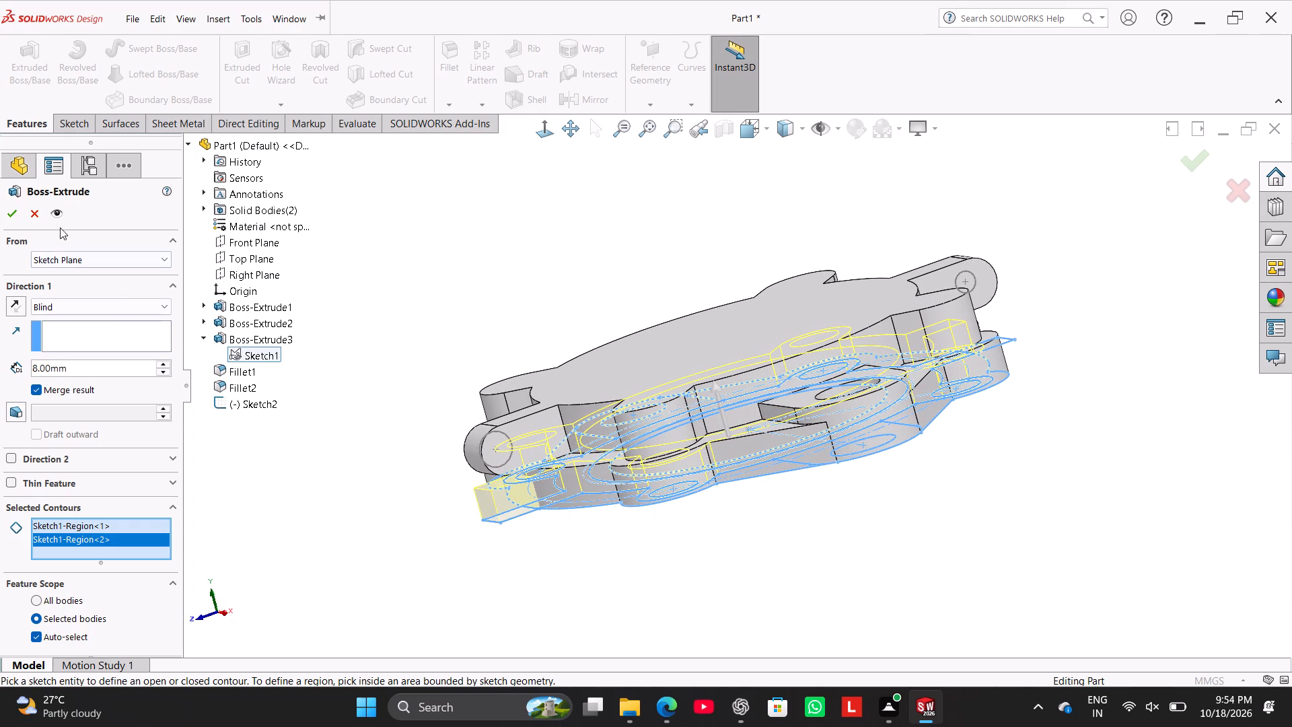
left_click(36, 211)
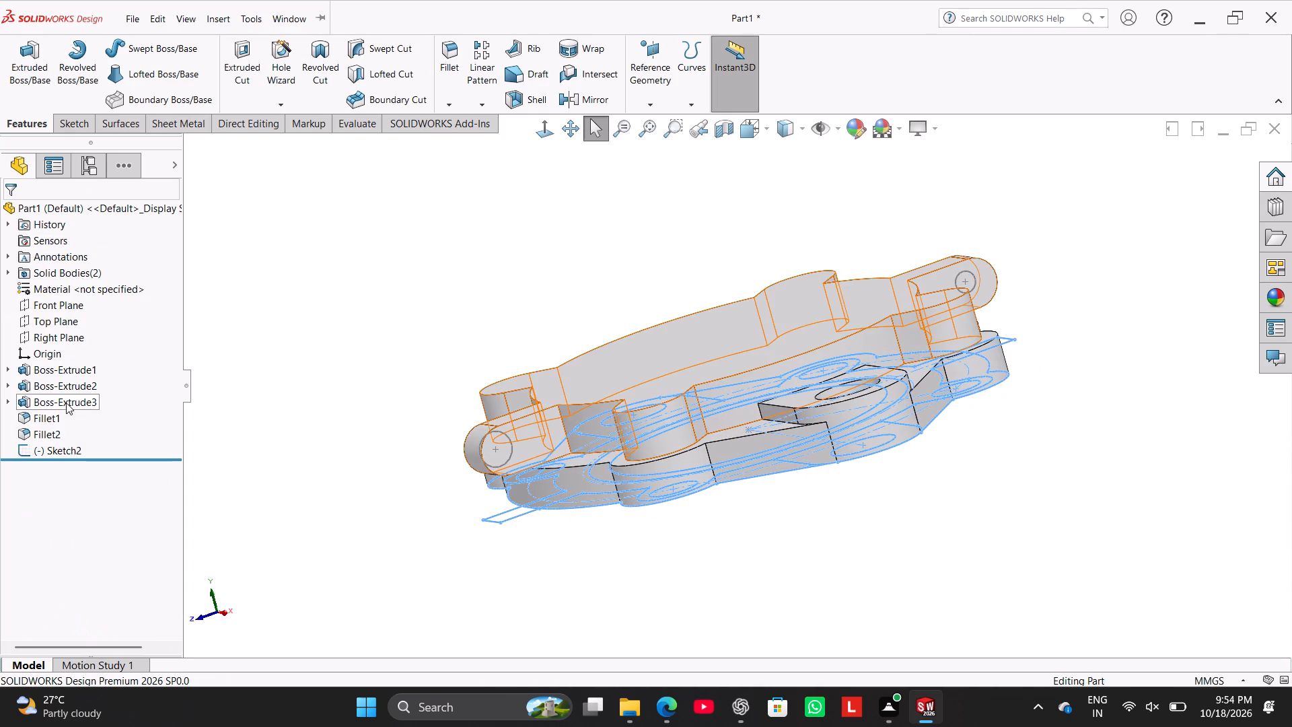
Edit Boss-Extrude3 to start from an 8 mm offset above the sketch plane instead of from the selected face.
right_click(66, 403)
left_click(78, 367)
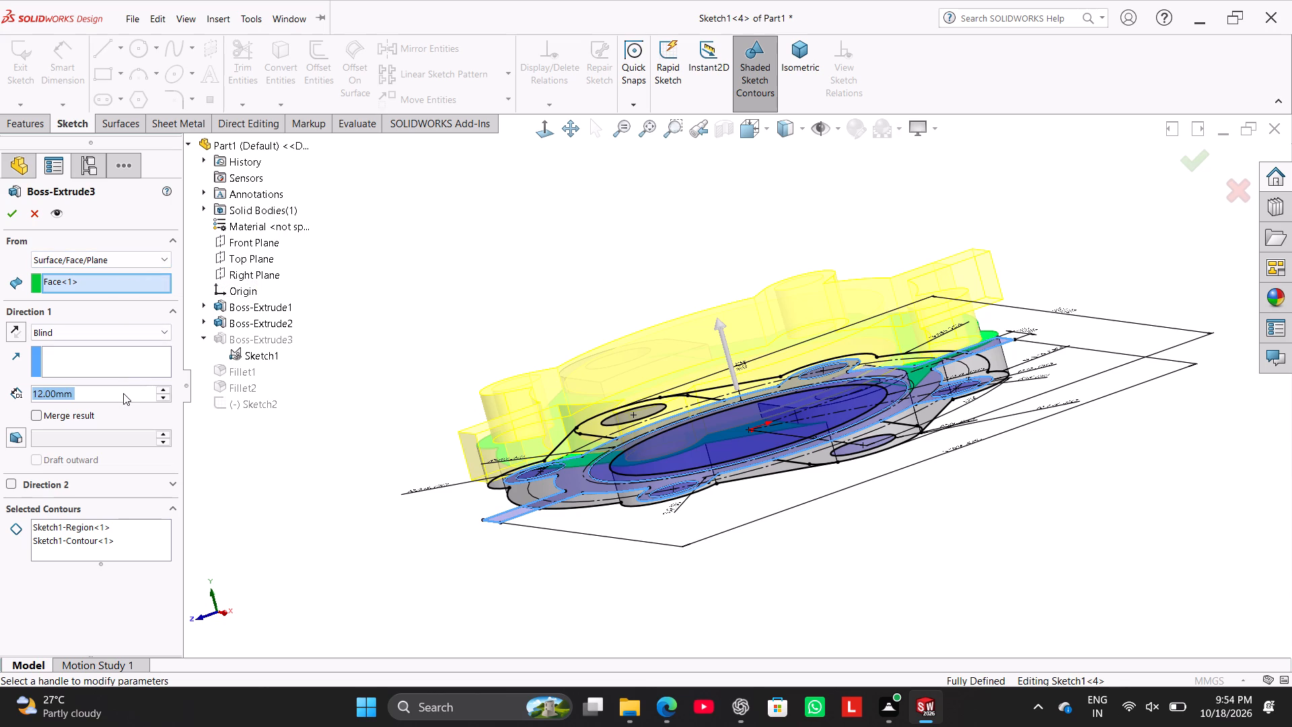
left_click(147, 260)
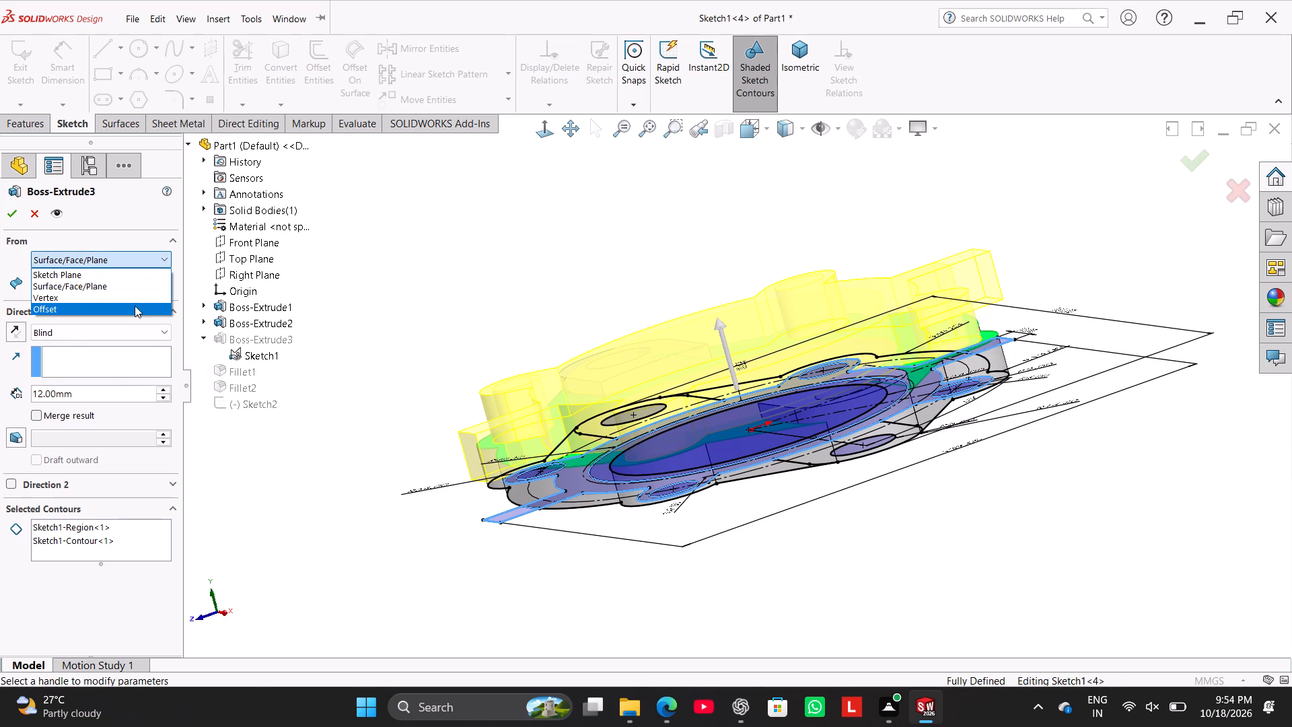
left_click(317, 524)
middle_click_drag(334, 530, 353, 543)
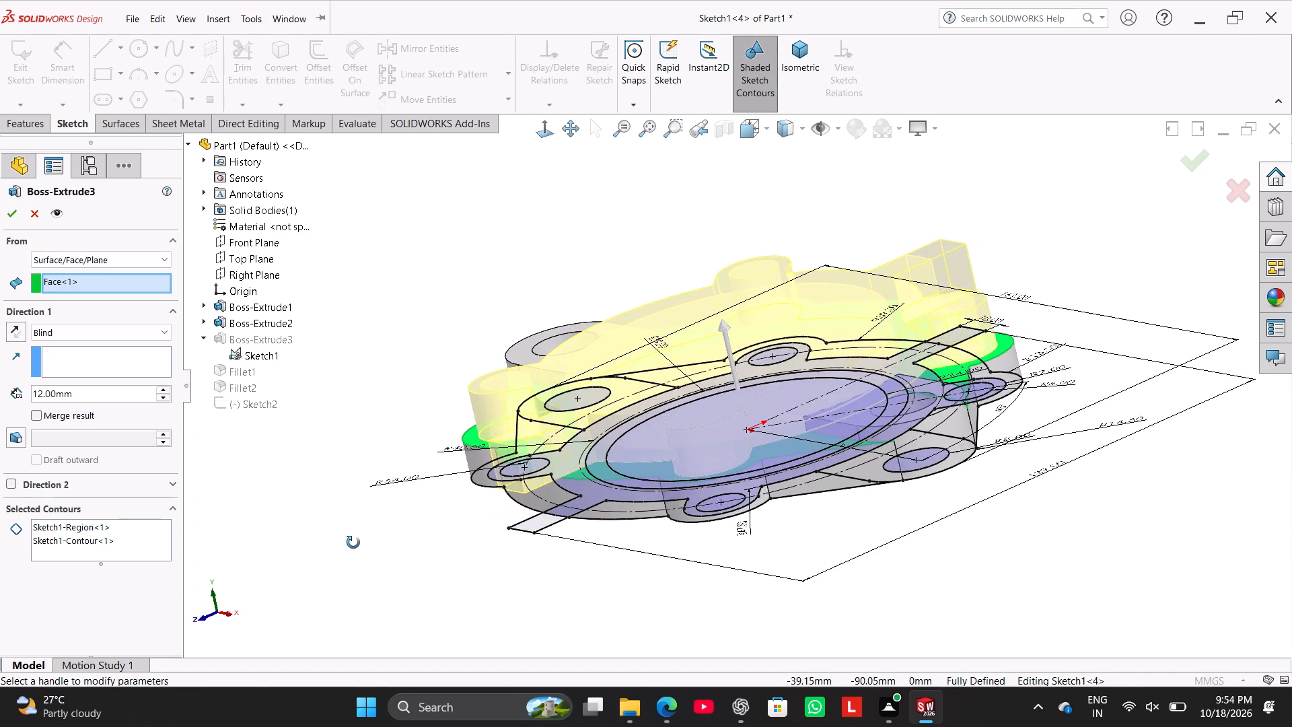
middle_click_drag(353, 543, 365, 516)
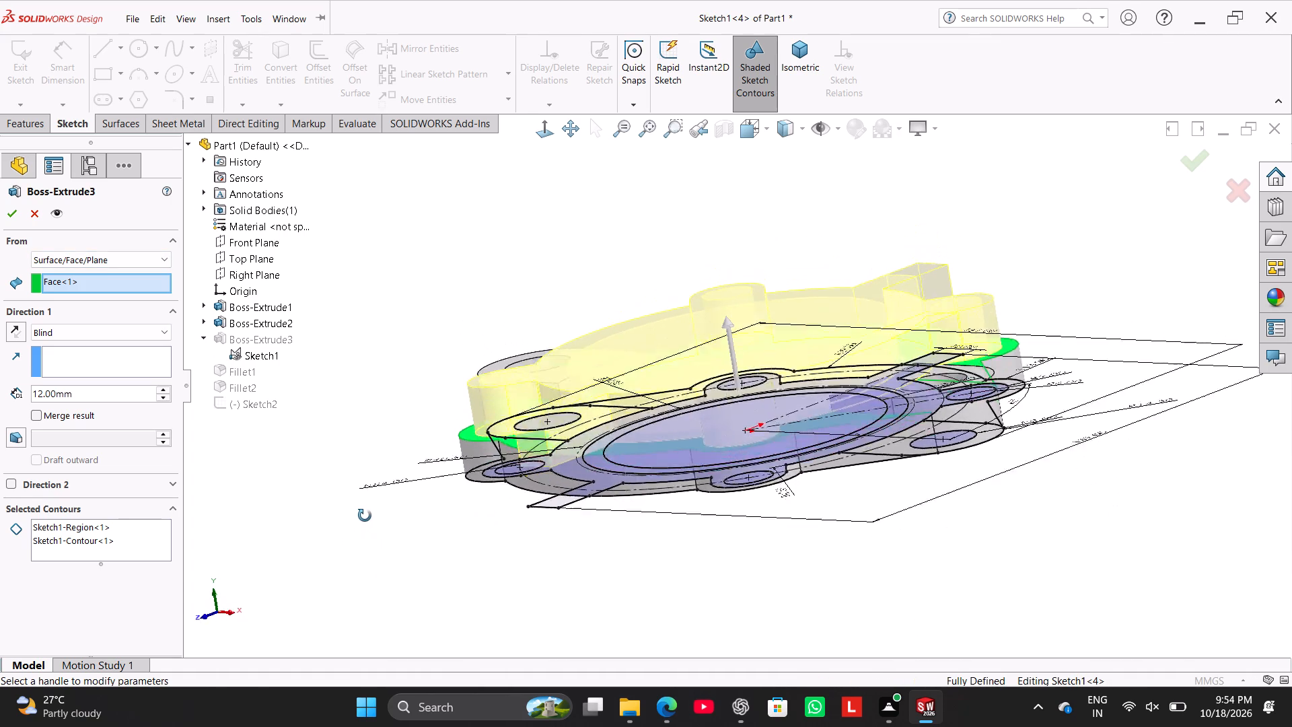
middle_click_drag(365, 516, 365, 500)
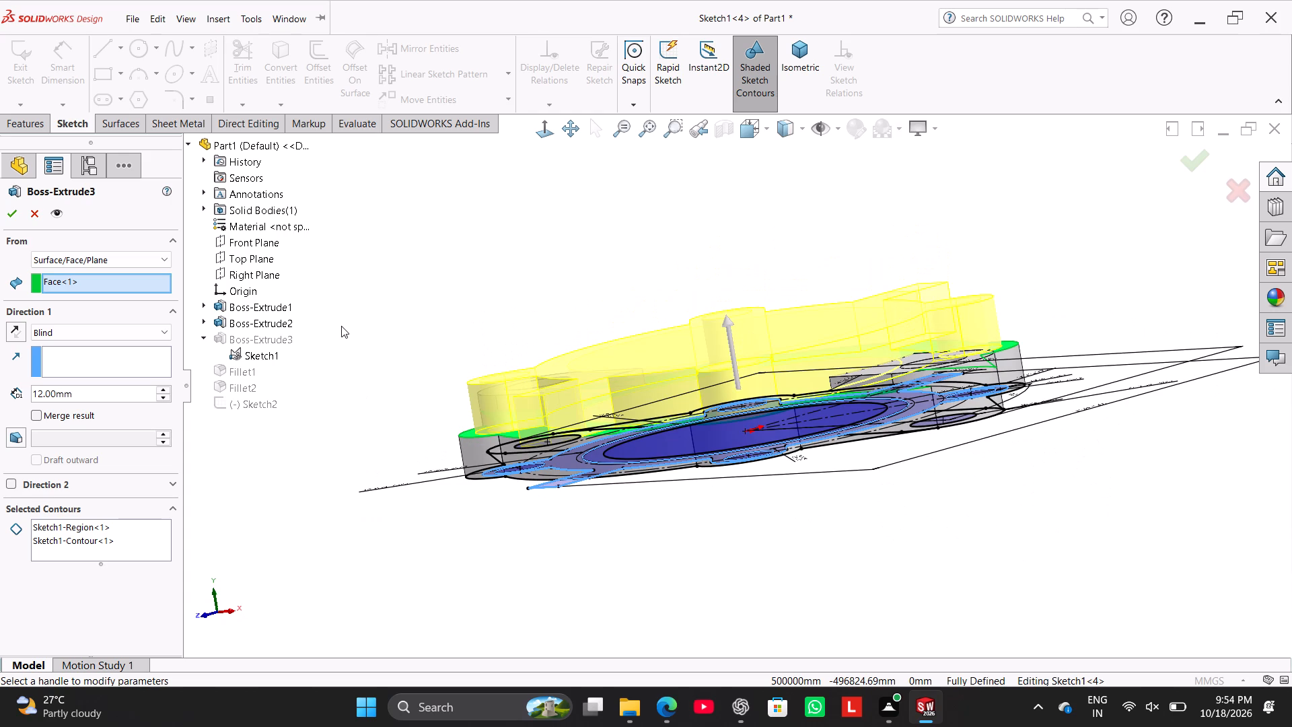
left_click(151, 261)
left_click(160, 305)
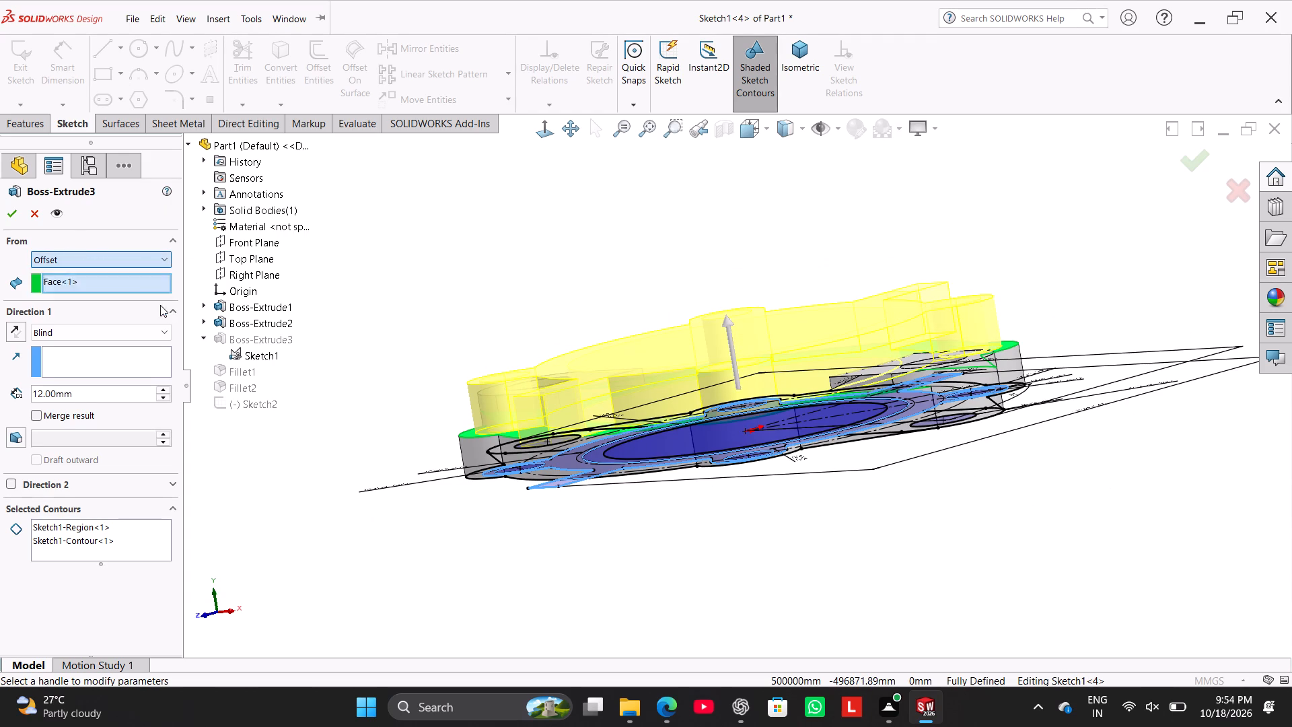
middle_click_drag(295, 437, 326, 410)
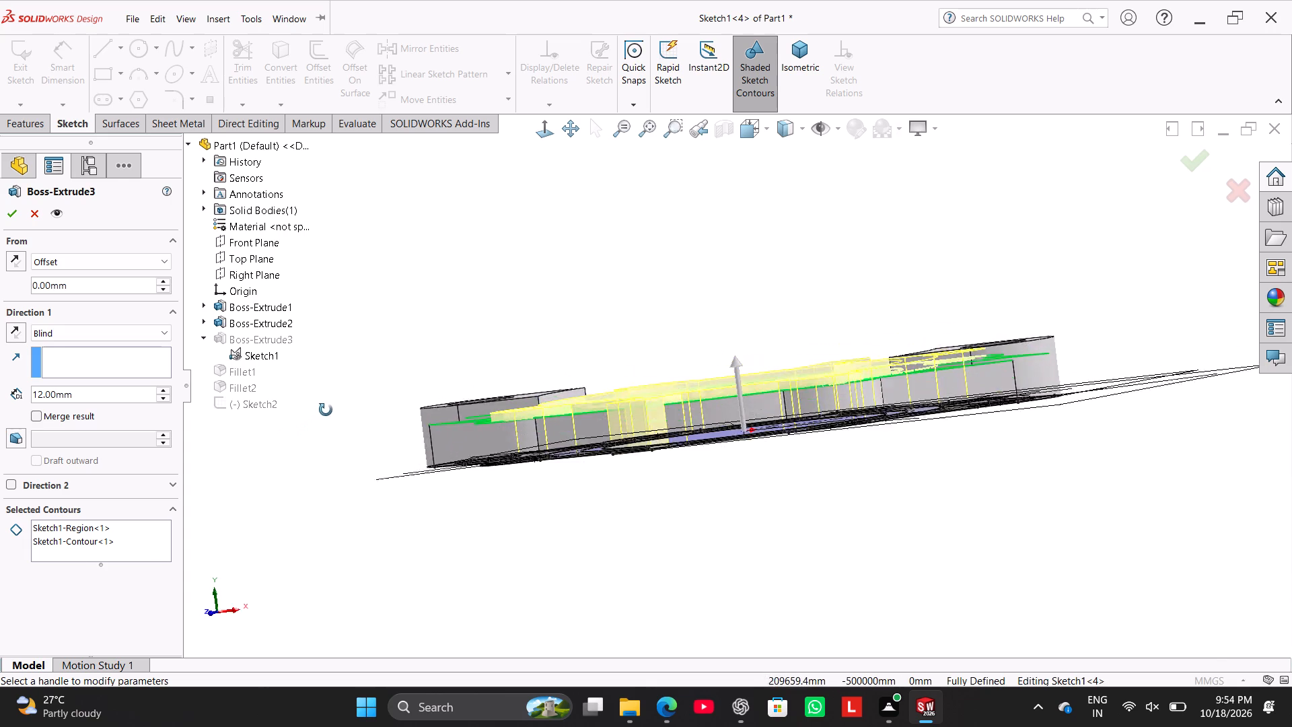
middle_click_drag(326, 410, 306, 410)
left_click(19, 263)
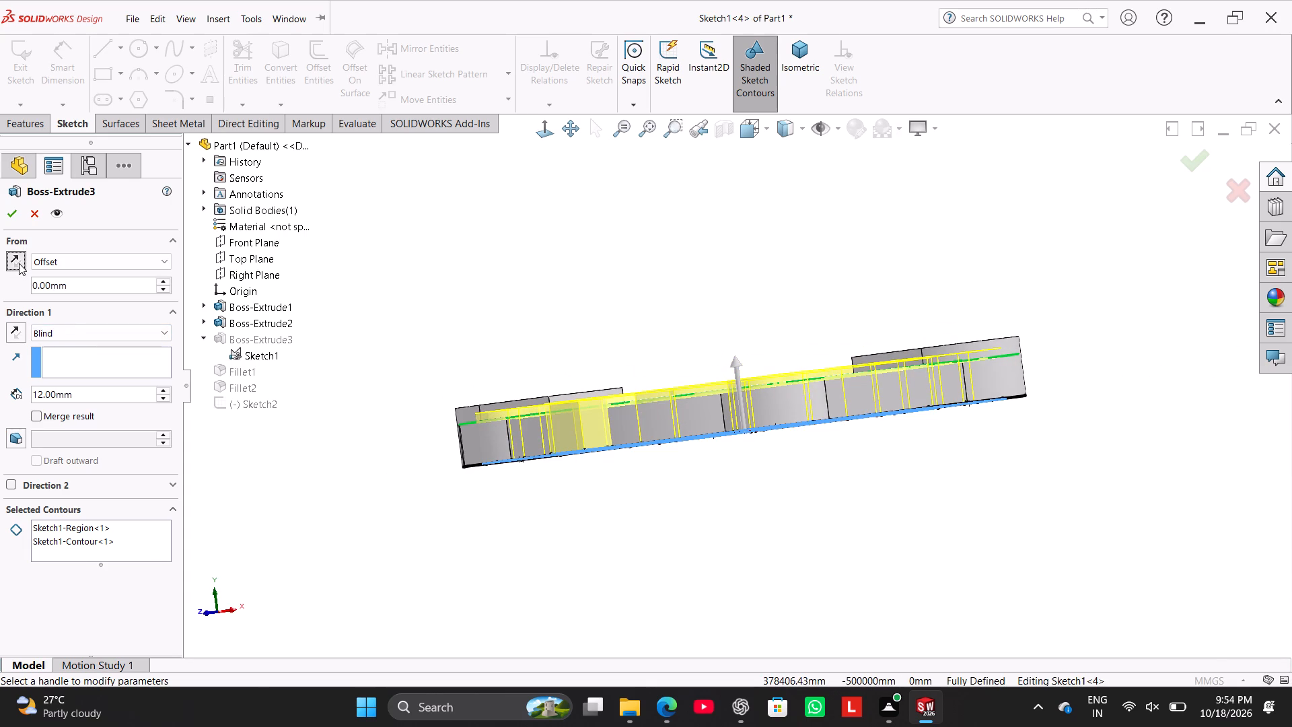
left_click(19, 263)
double_click(70, 291)
key("8")
key("Return")
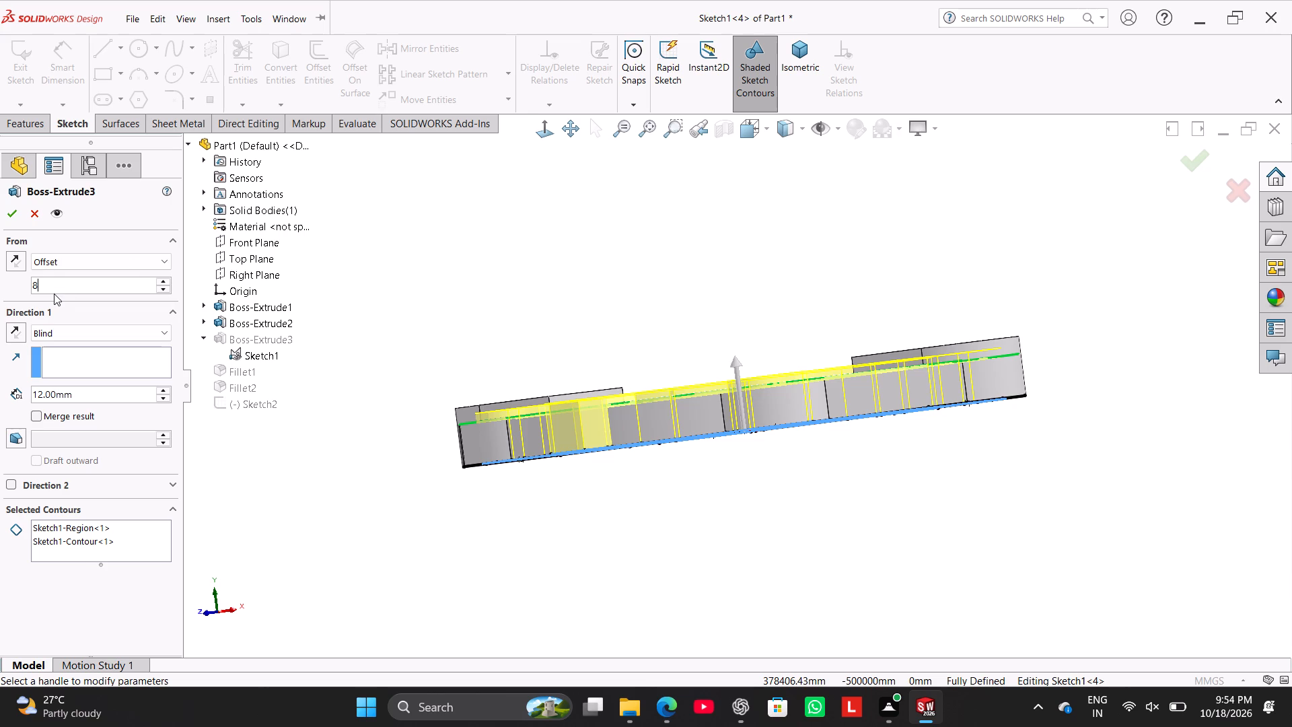
left_click(11, 259)
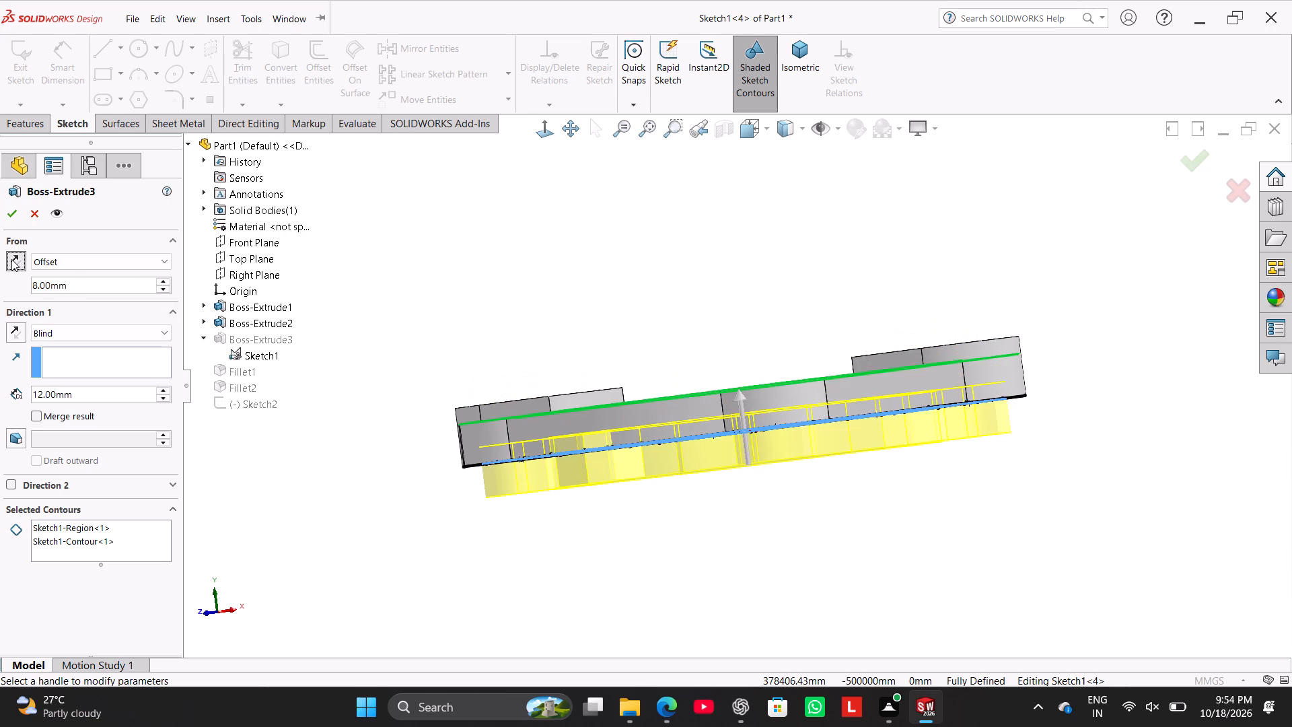
left_click(11, 259)
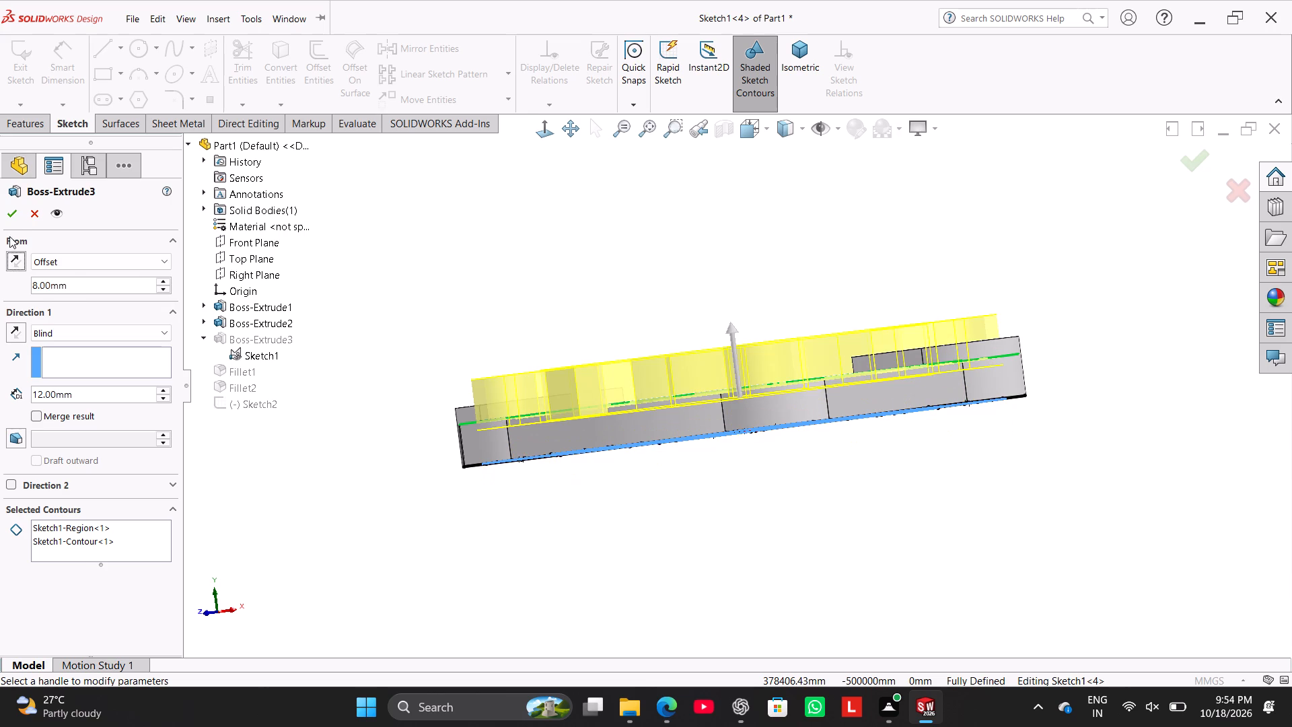
left_click(9, 215)
left_click(321, 466)
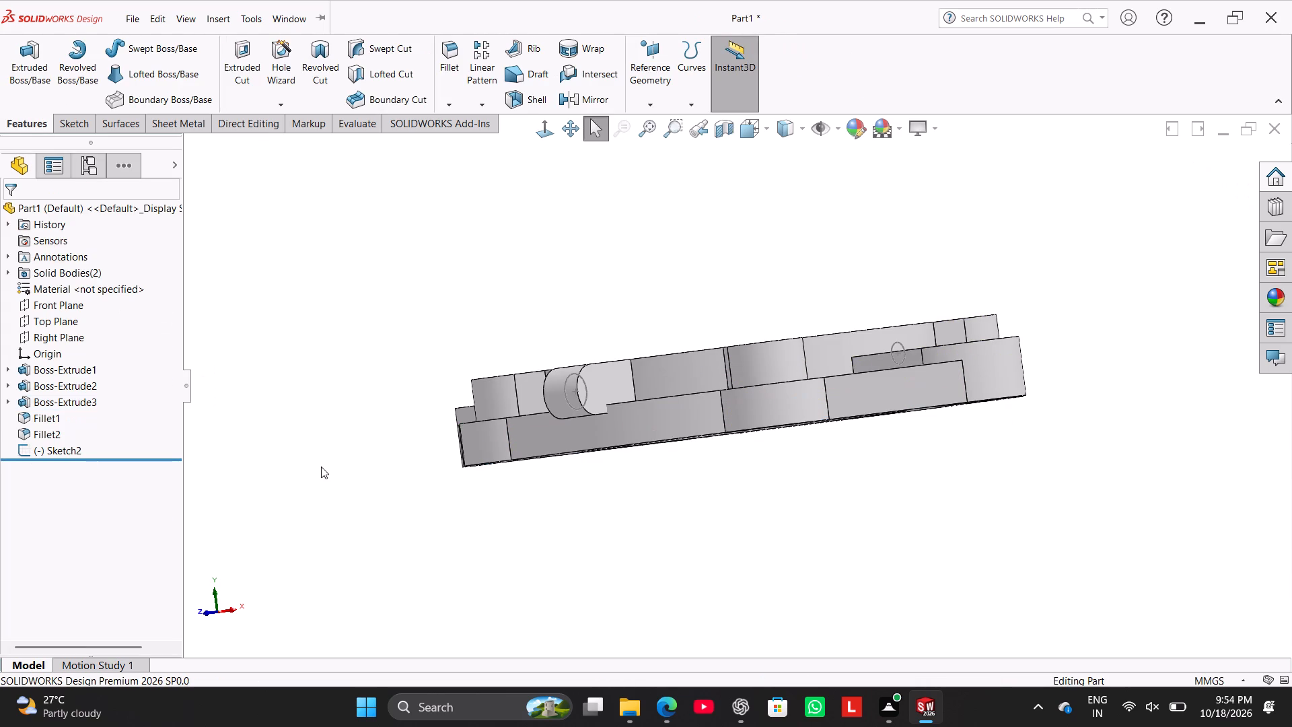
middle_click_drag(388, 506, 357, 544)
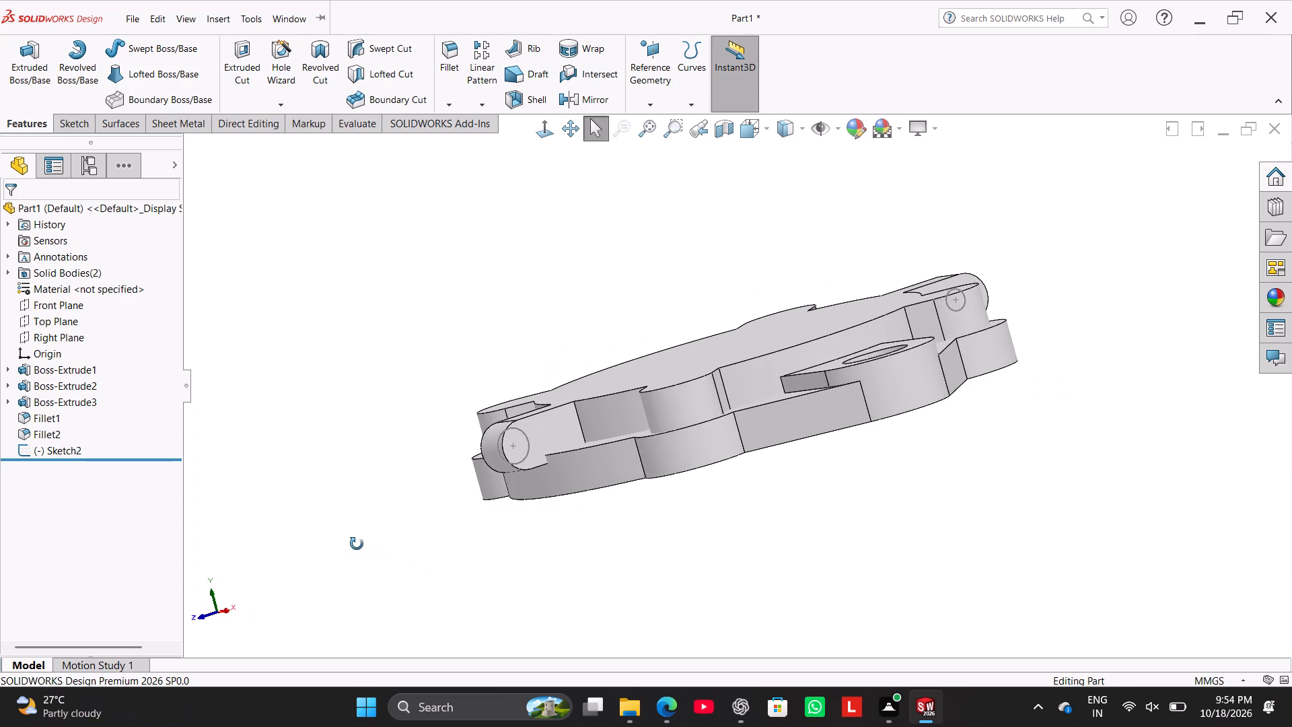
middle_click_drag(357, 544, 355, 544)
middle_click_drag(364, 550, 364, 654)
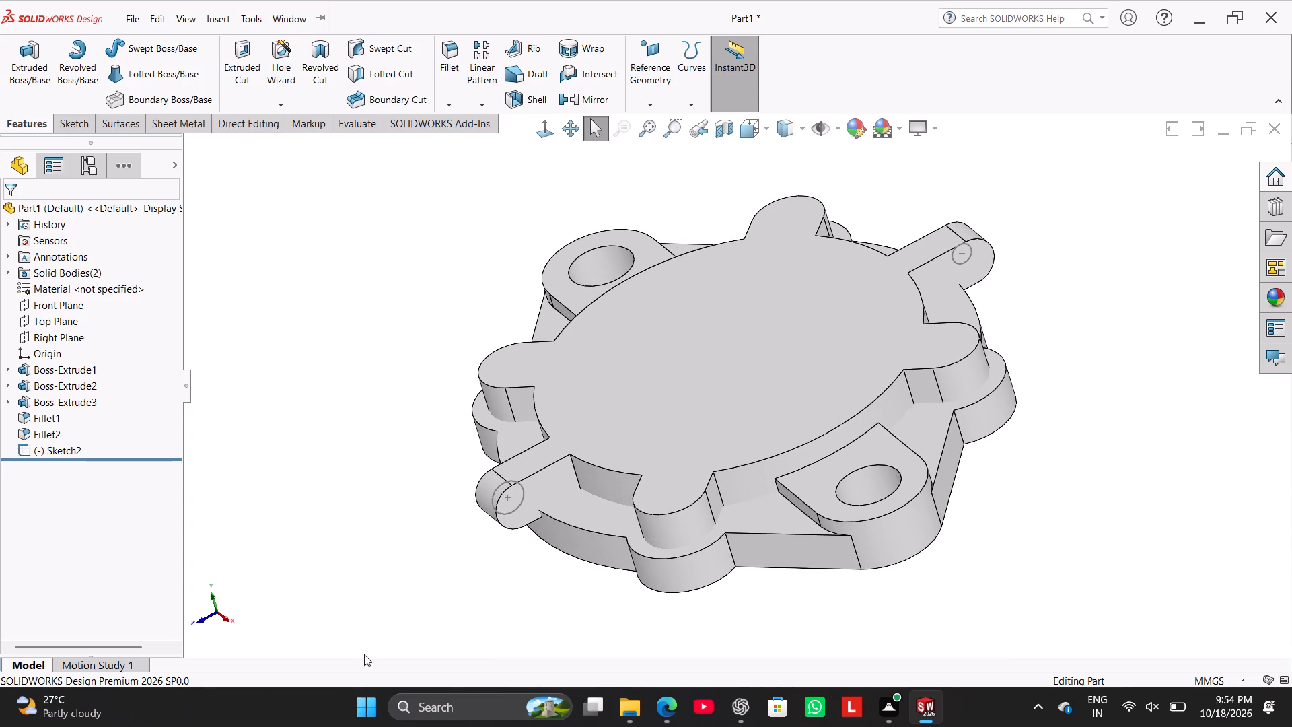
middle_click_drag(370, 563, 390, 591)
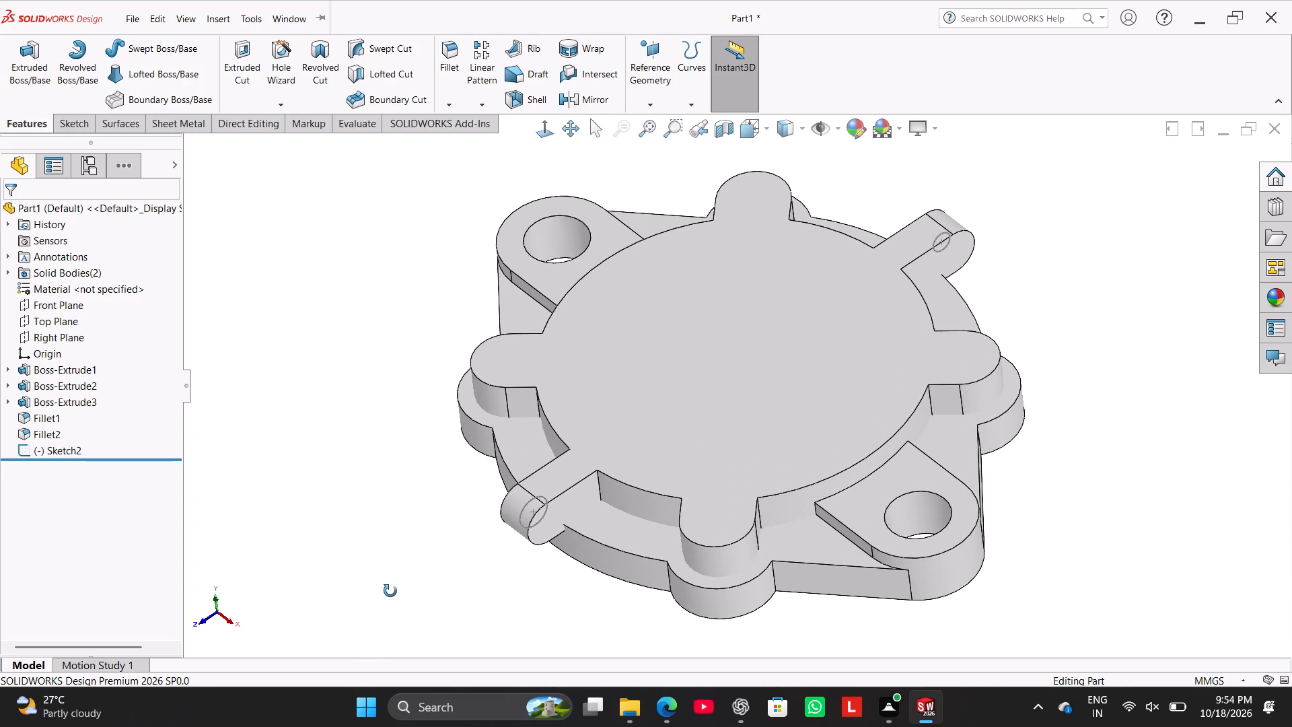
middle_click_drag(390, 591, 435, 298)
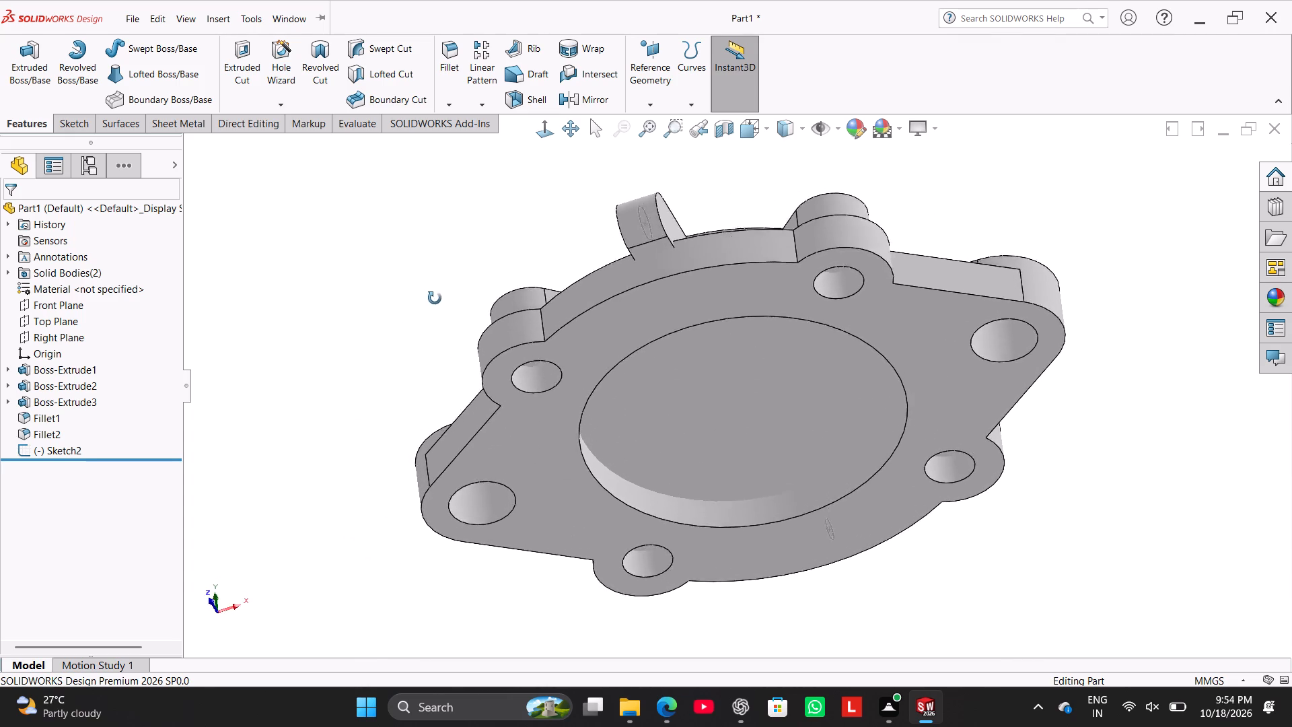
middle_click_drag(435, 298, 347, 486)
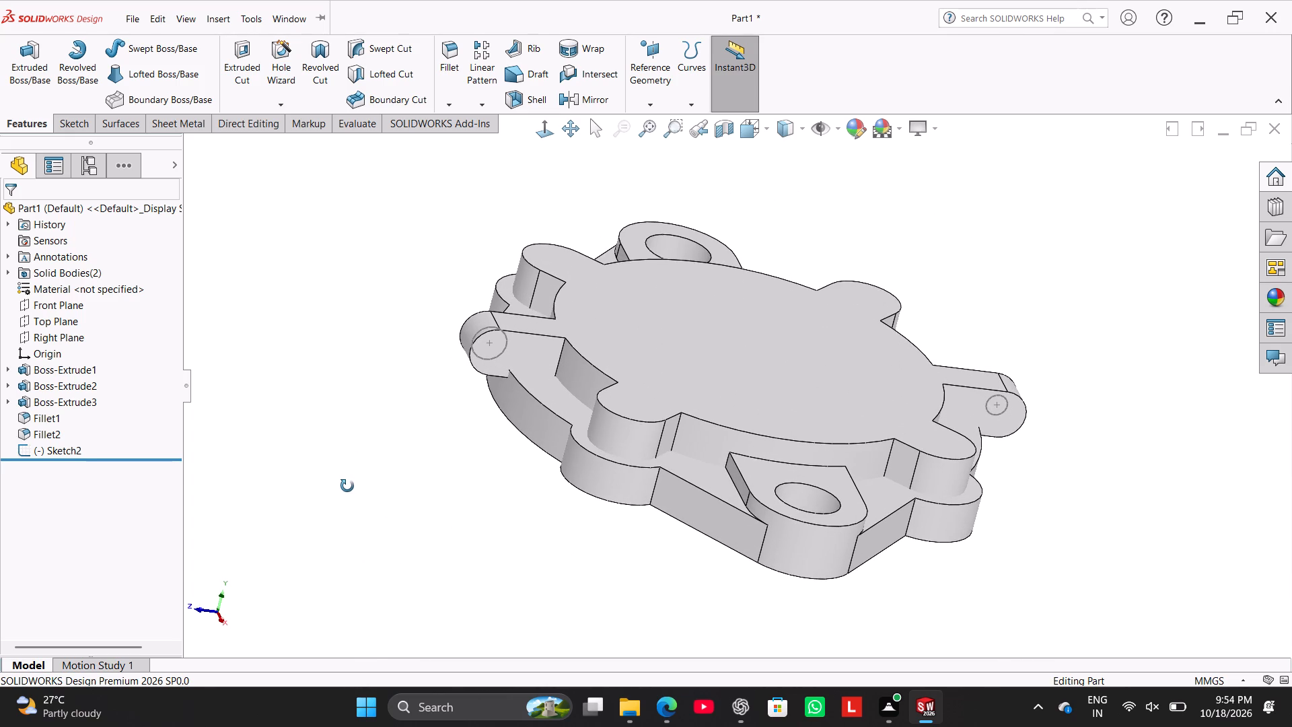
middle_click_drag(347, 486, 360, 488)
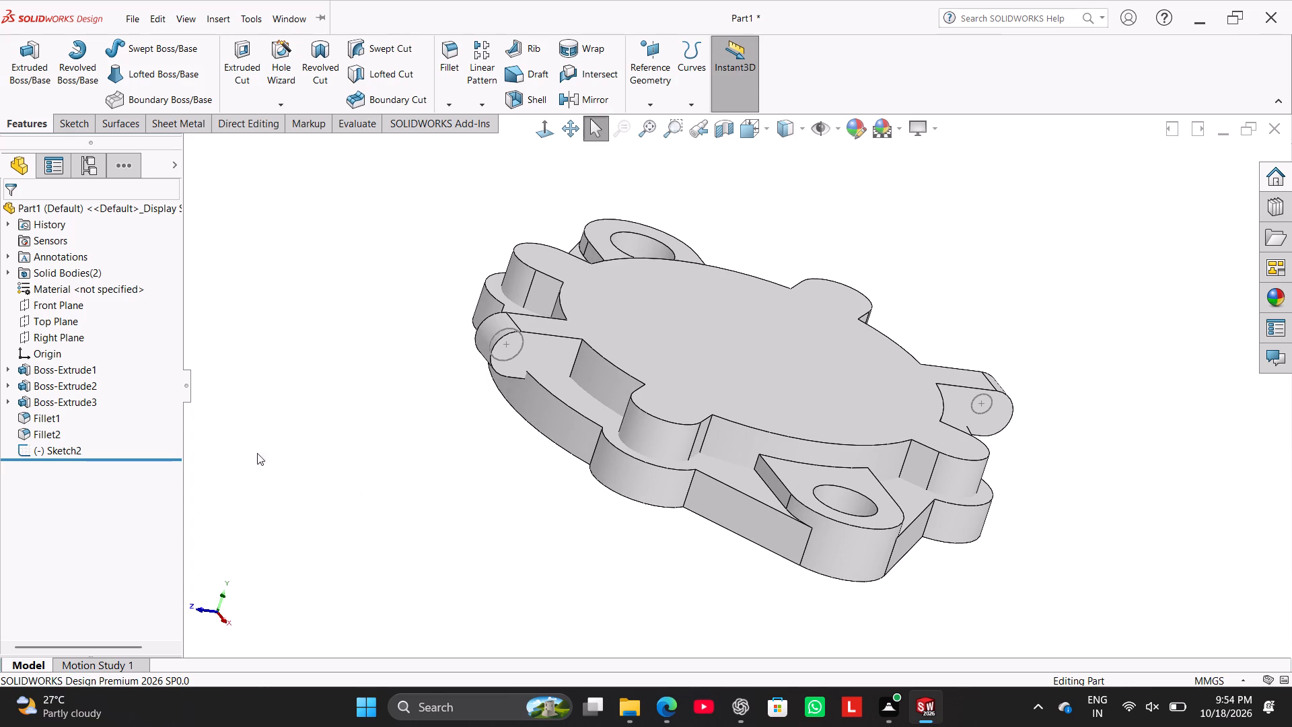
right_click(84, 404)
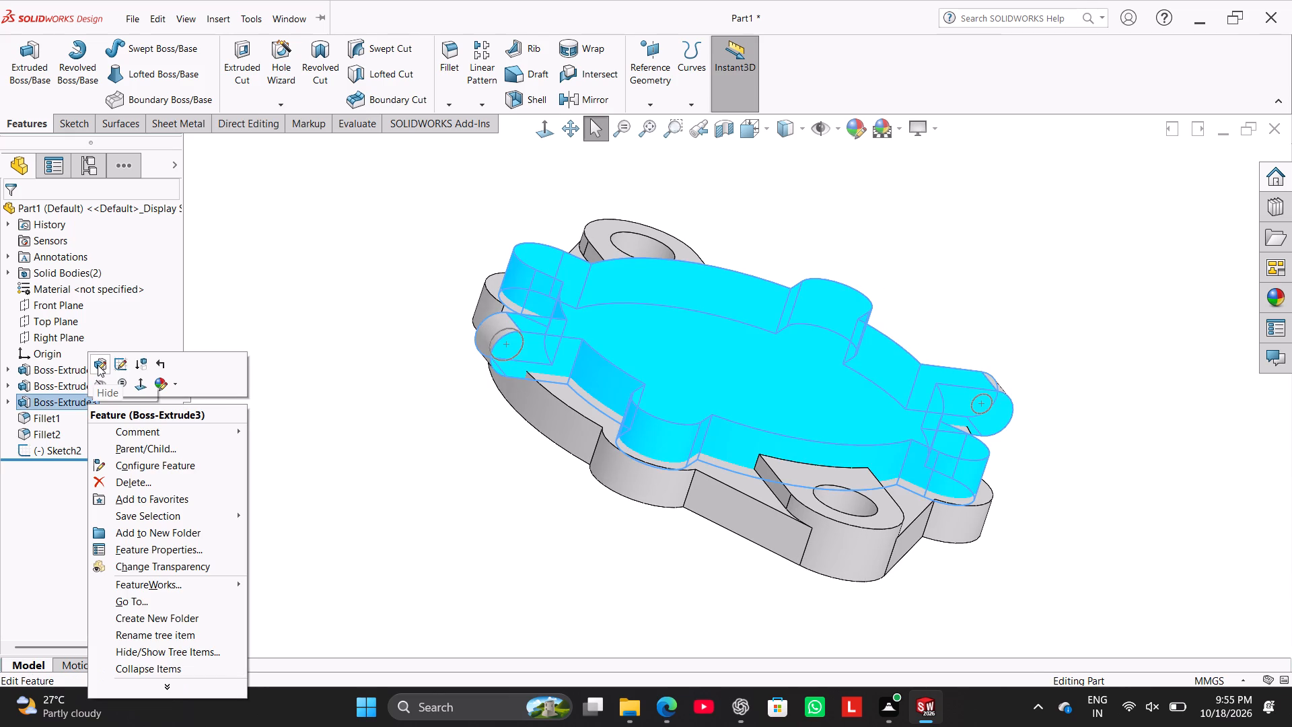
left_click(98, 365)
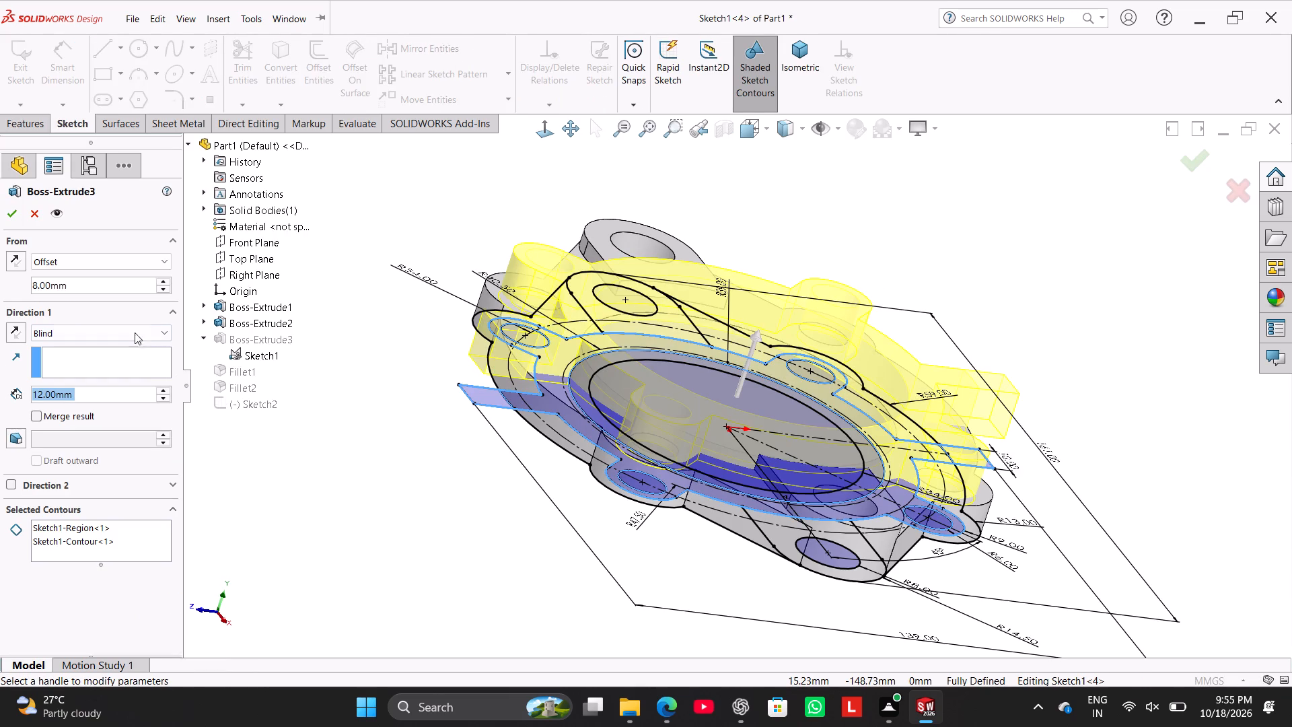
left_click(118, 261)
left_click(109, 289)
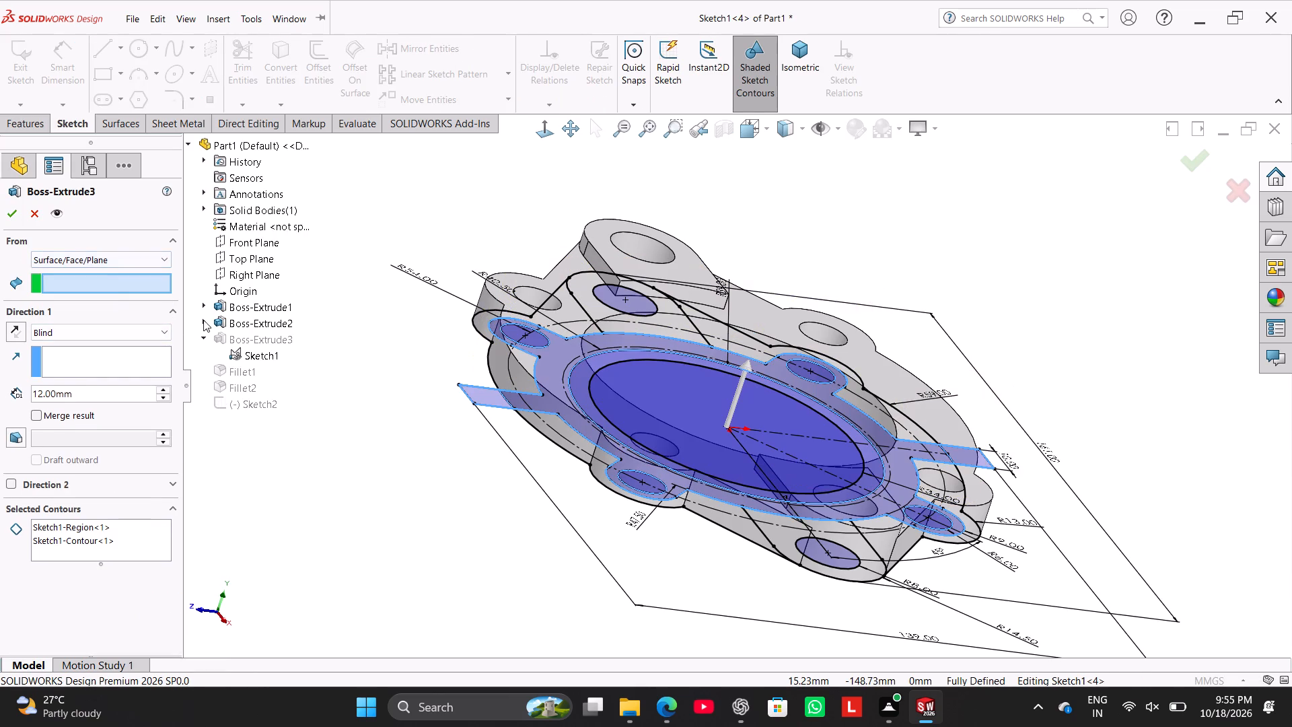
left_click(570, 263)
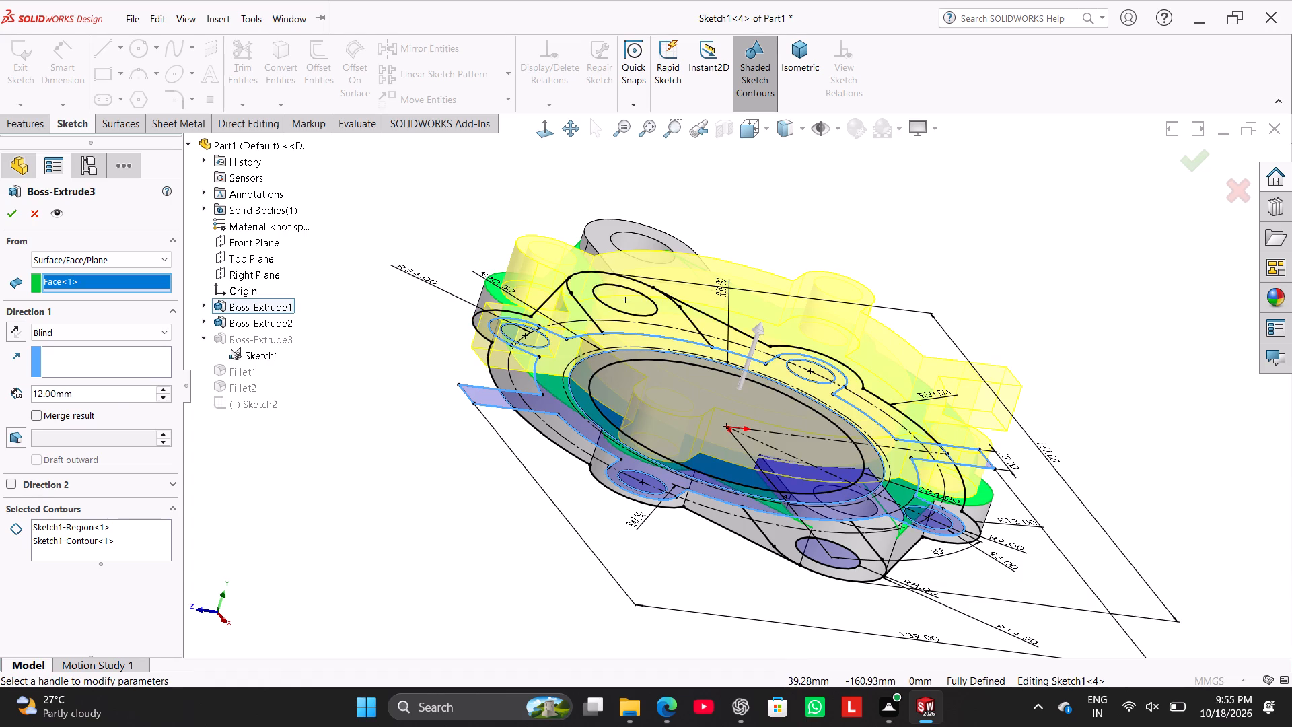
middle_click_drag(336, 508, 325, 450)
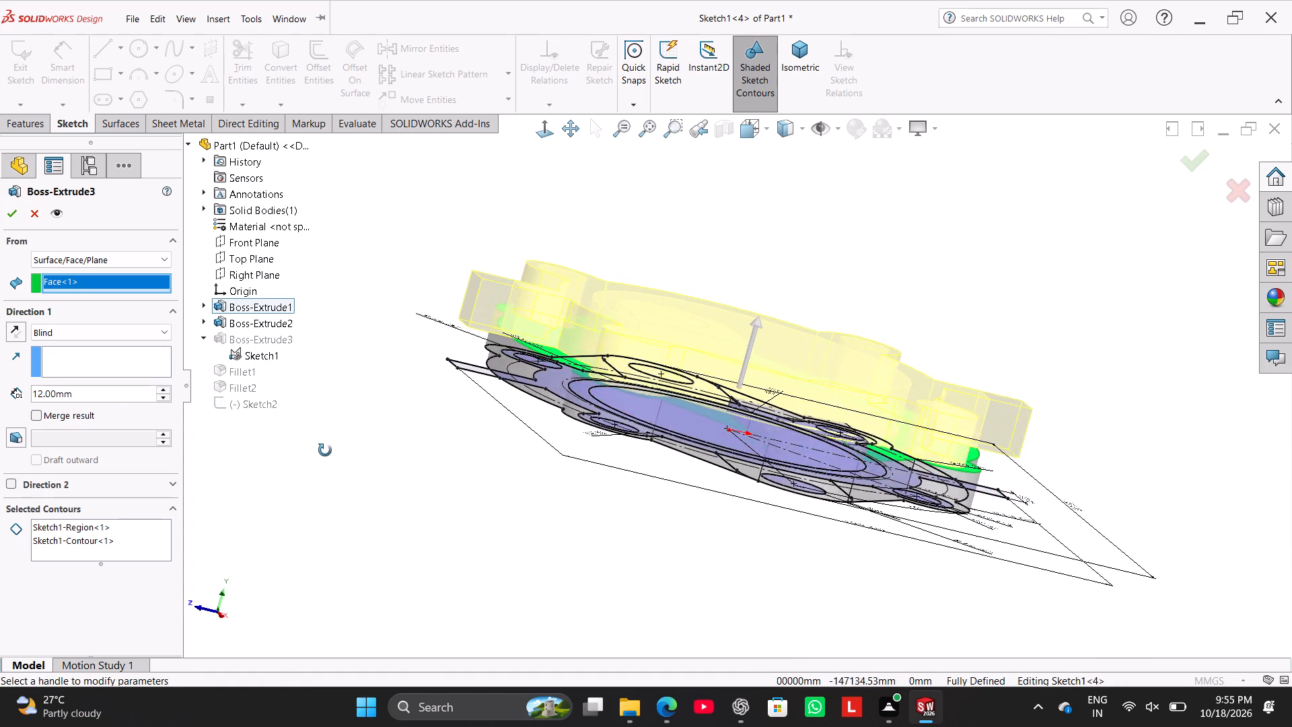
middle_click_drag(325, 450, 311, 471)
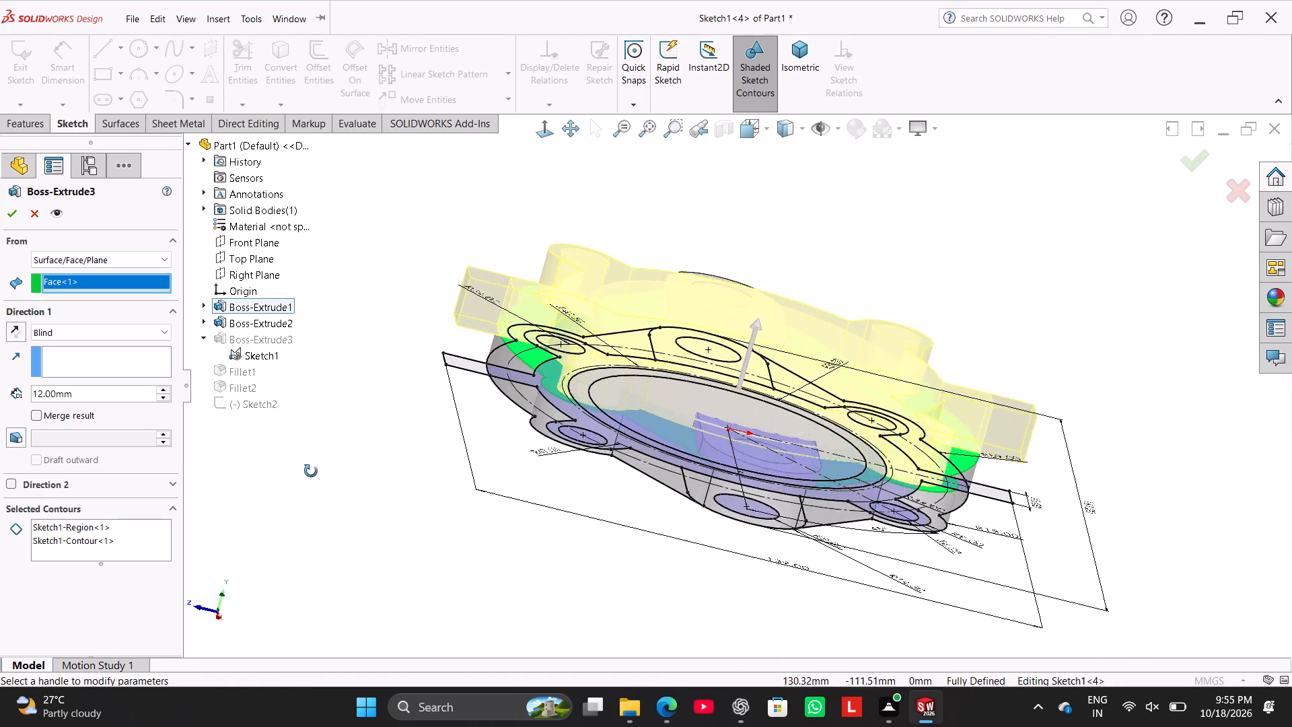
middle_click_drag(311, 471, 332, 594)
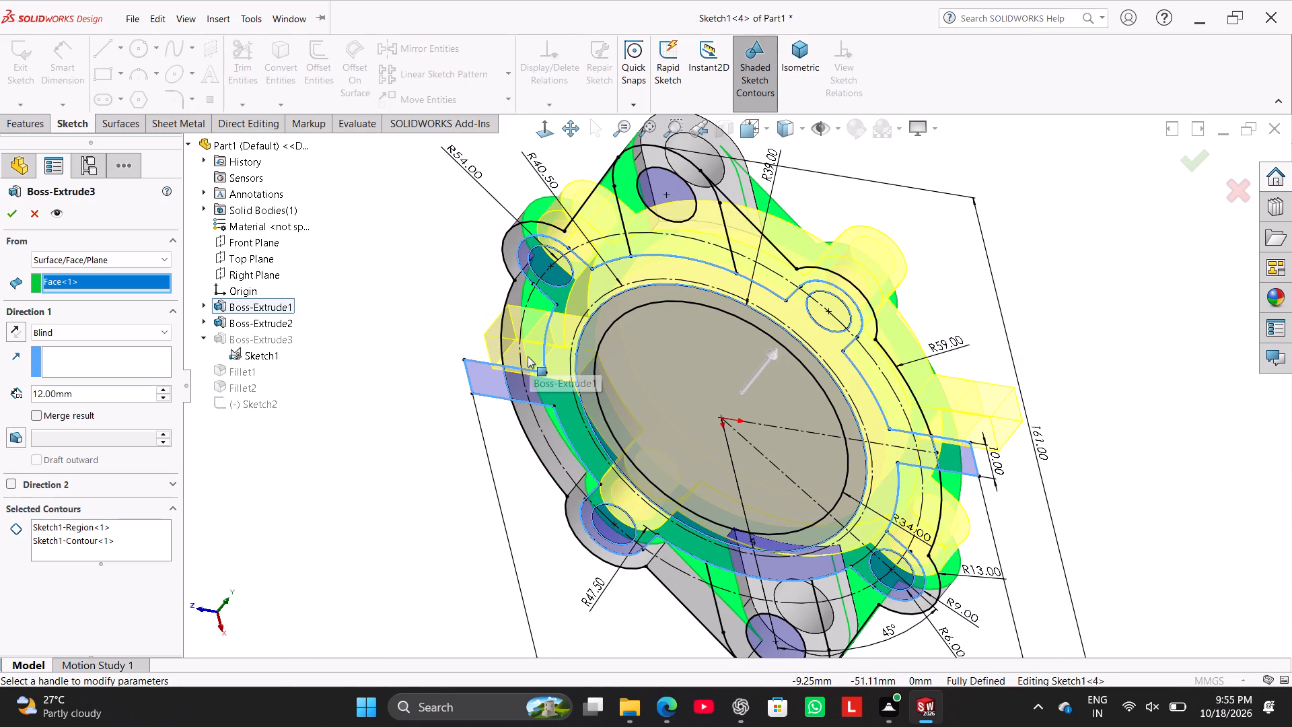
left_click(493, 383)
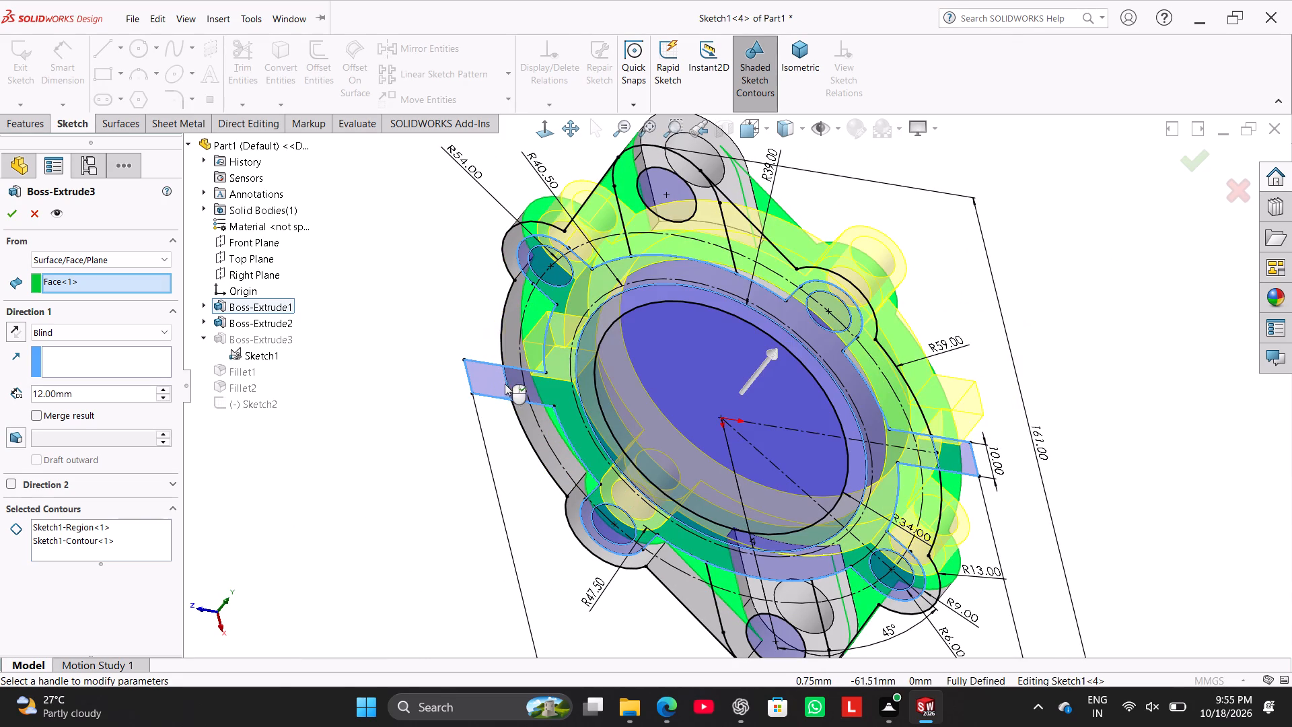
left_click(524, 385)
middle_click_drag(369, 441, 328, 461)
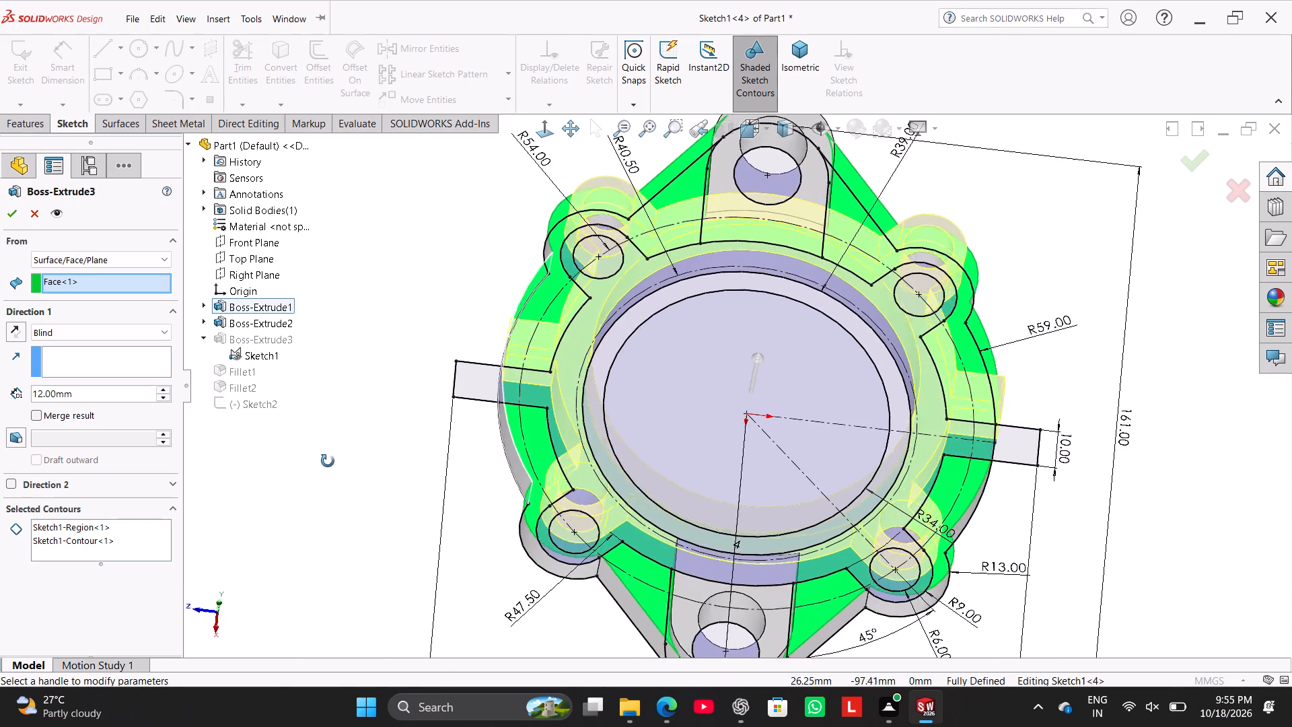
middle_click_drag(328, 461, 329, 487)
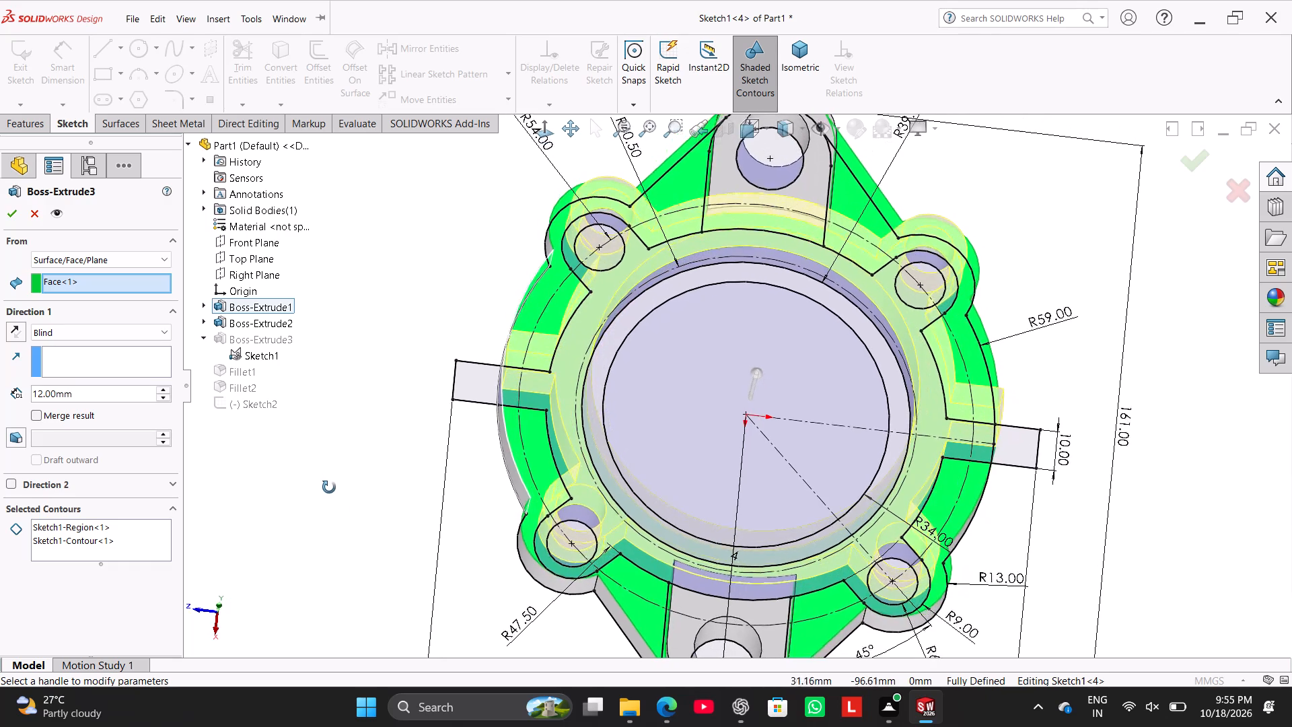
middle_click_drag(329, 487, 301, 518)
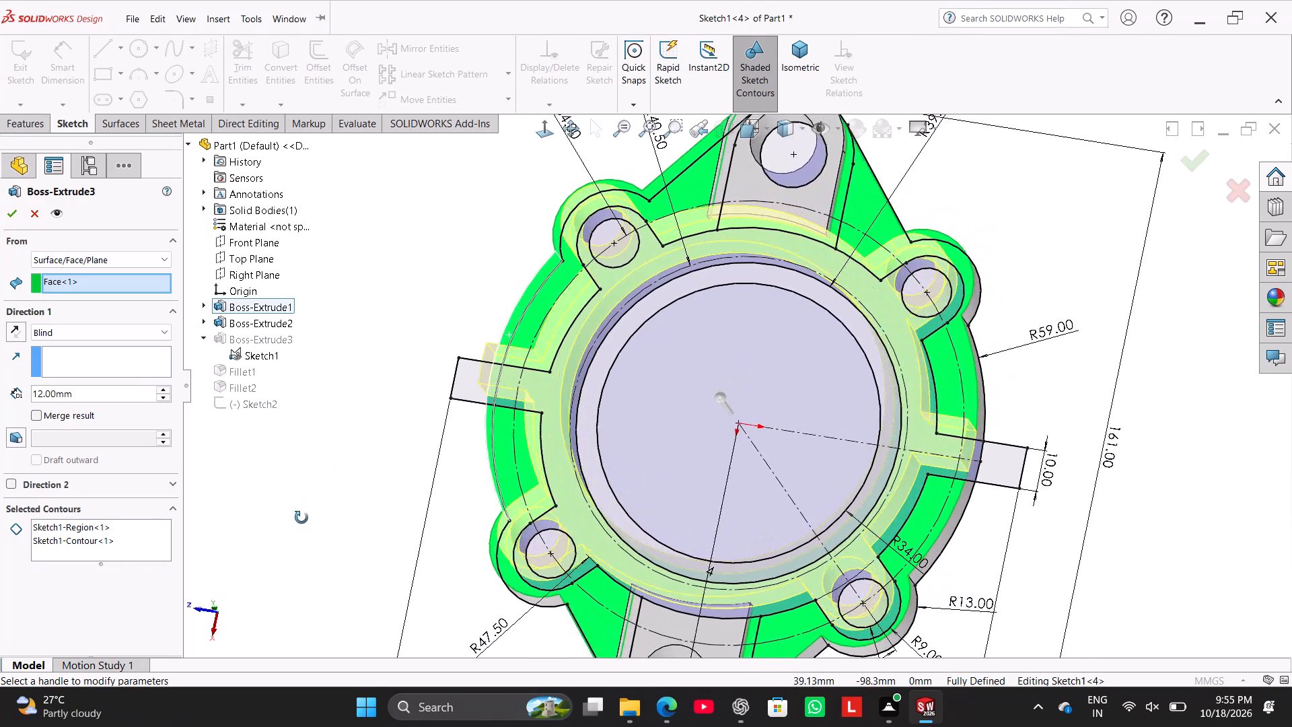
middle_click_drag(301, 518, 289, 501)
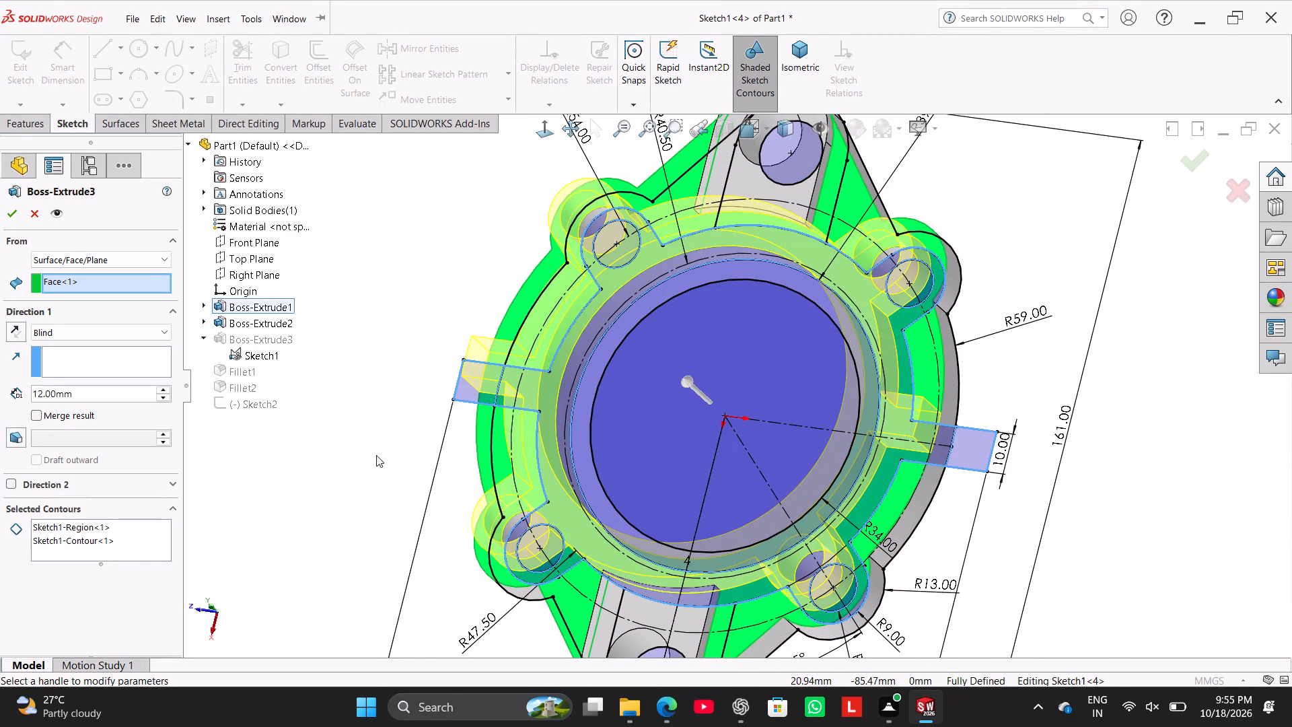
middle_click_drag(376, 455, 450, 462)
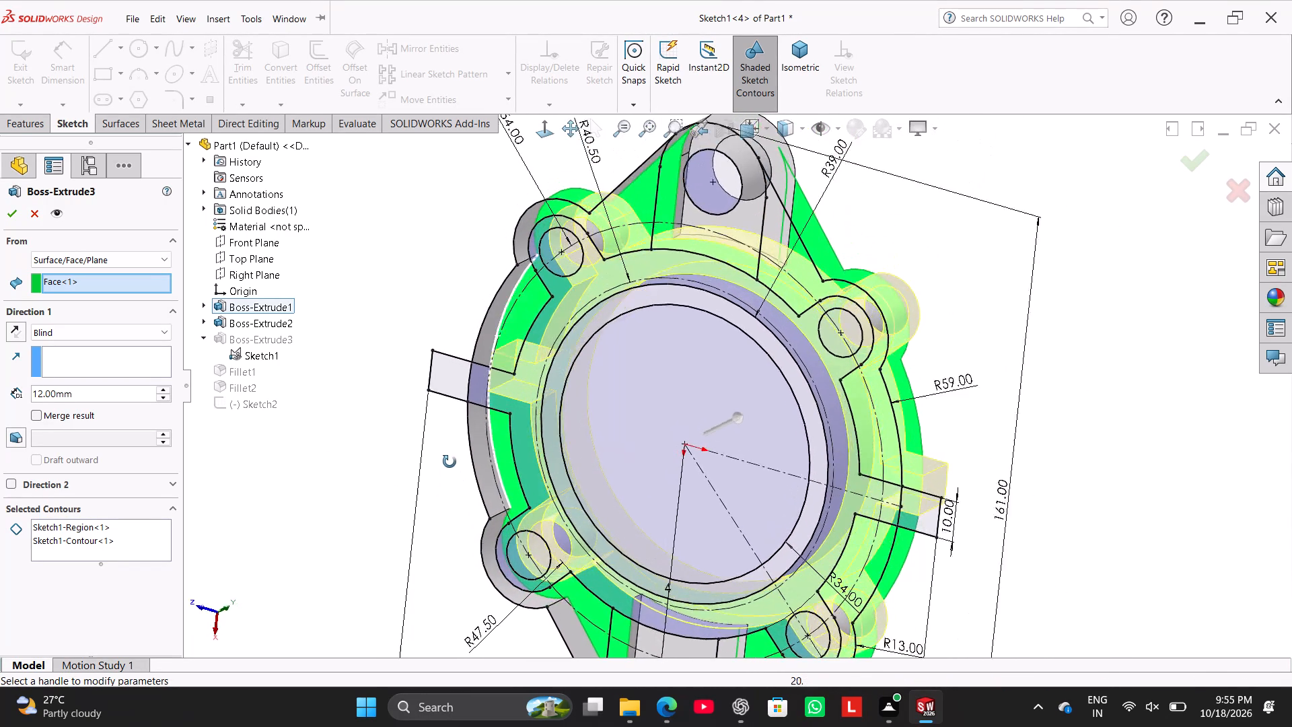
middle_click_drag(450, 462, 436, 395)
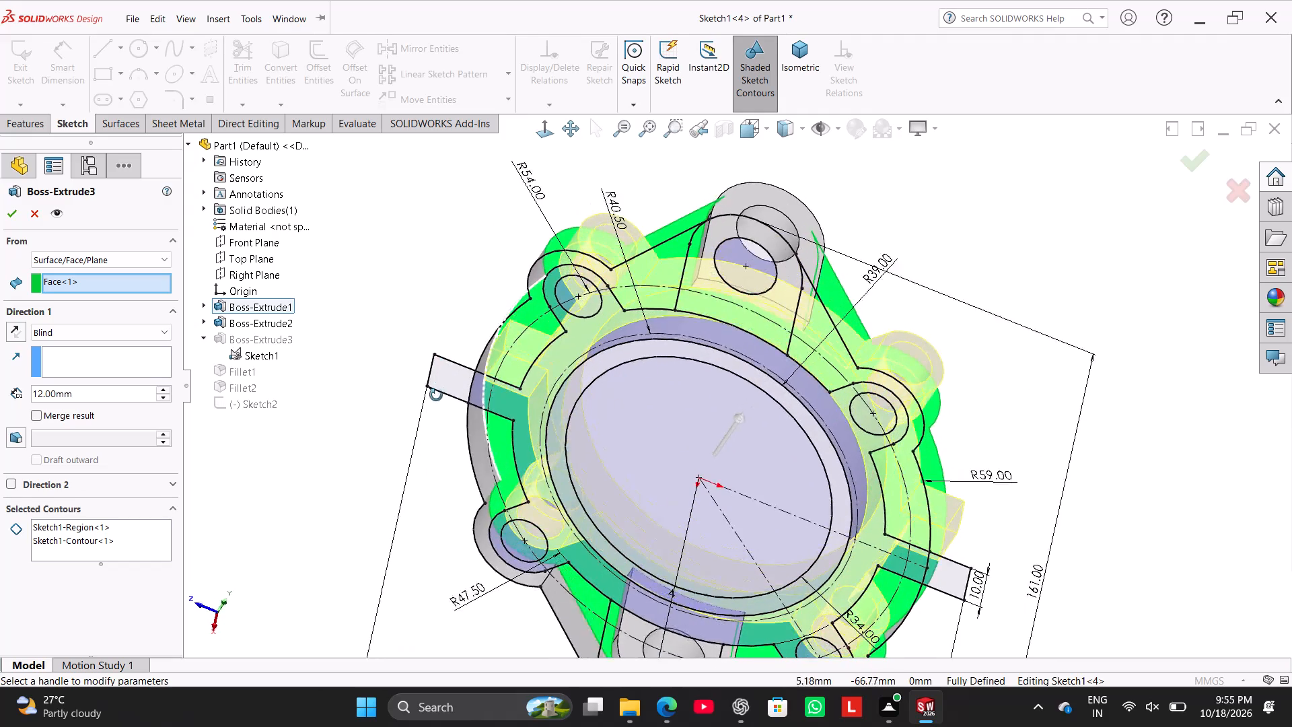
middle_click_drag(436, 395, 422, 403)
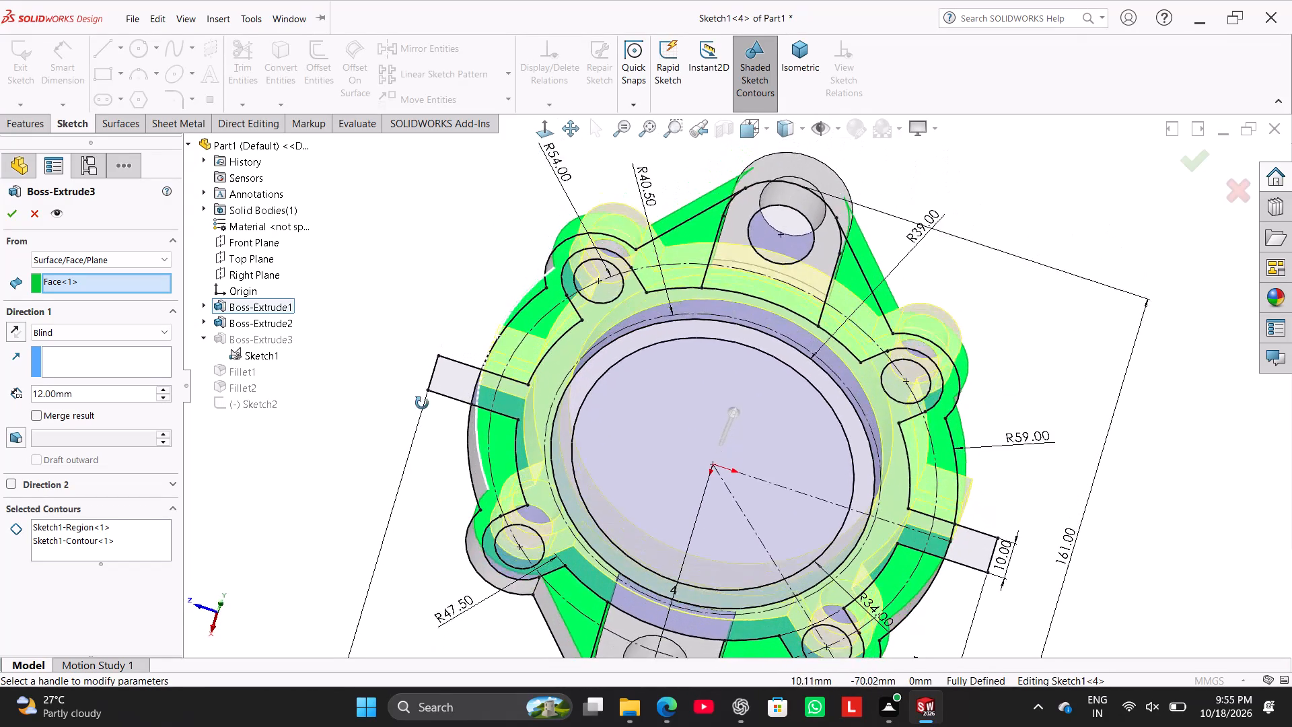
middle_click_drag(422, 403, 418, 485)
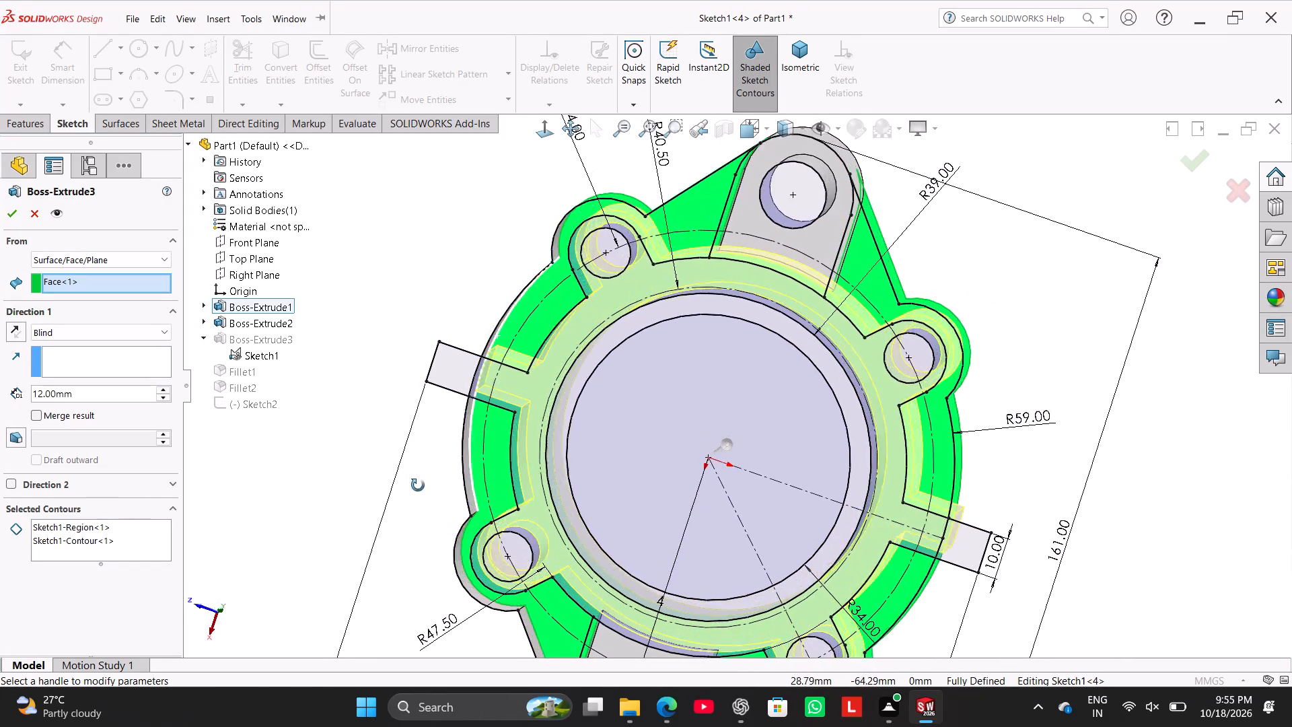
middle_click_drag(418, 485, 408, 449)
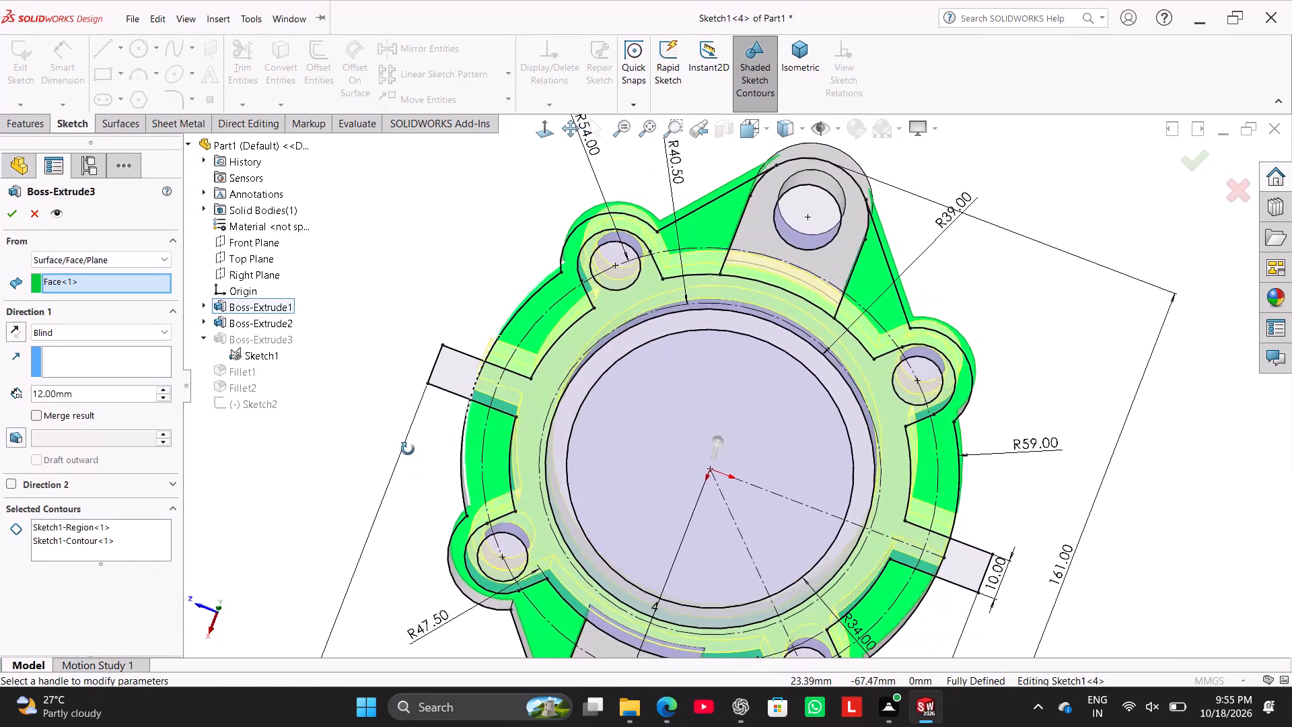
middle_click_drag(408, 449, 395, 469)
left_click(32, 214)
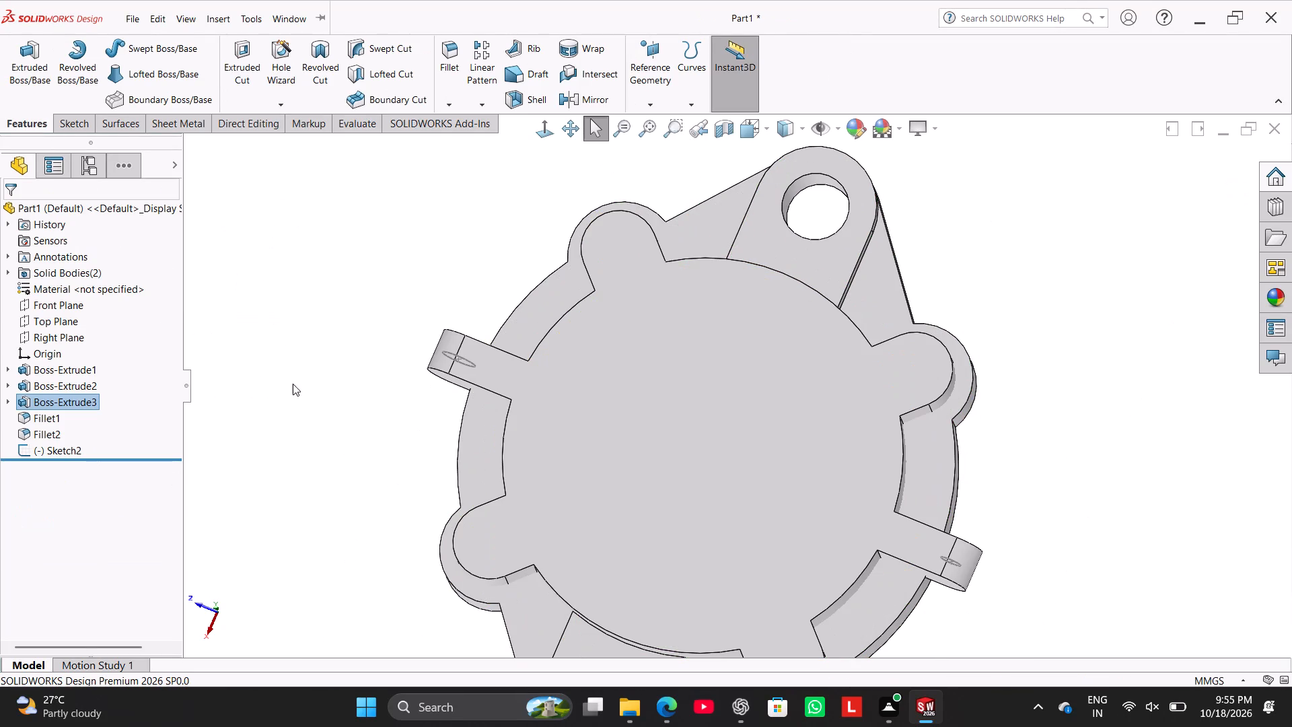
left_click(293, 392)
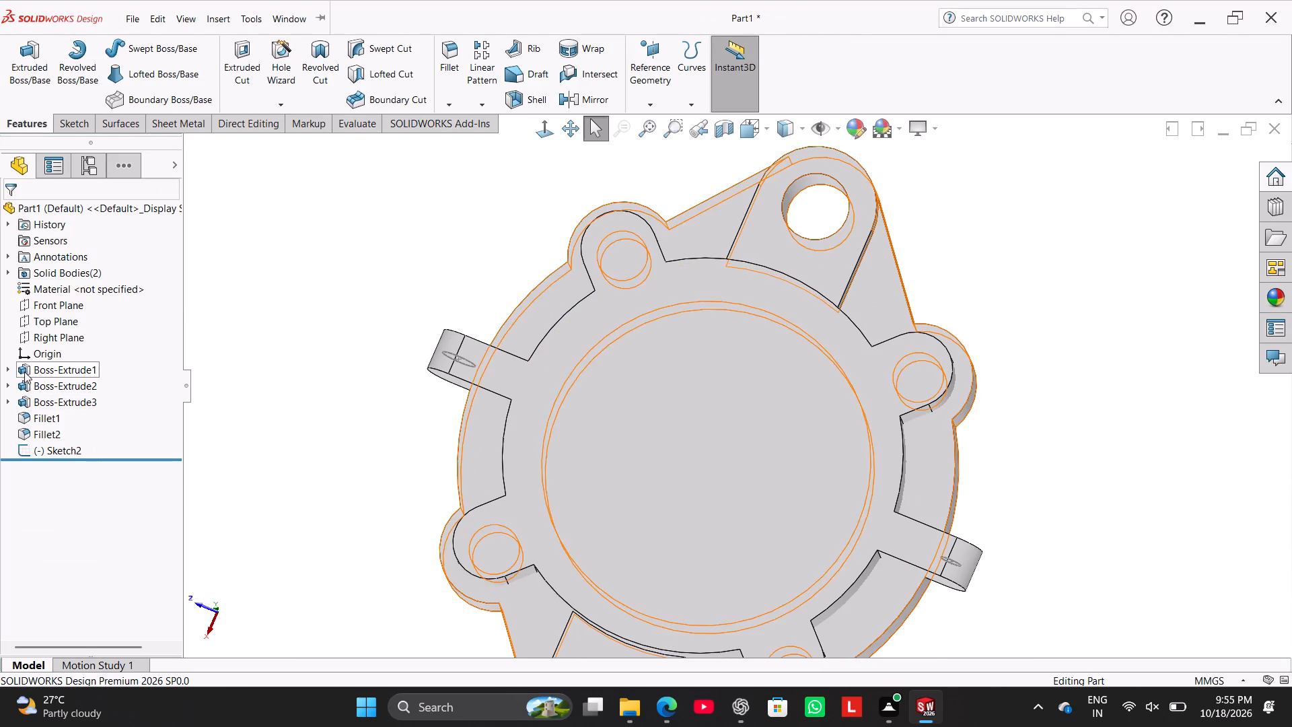
Open Sketch1 of Boss-Extrude1 and trim away the outer R59 arc segments that cross the two 10 mm wide tabs.
left_click(9, 371)
left_click(55, 389)
left_click(69, 347)
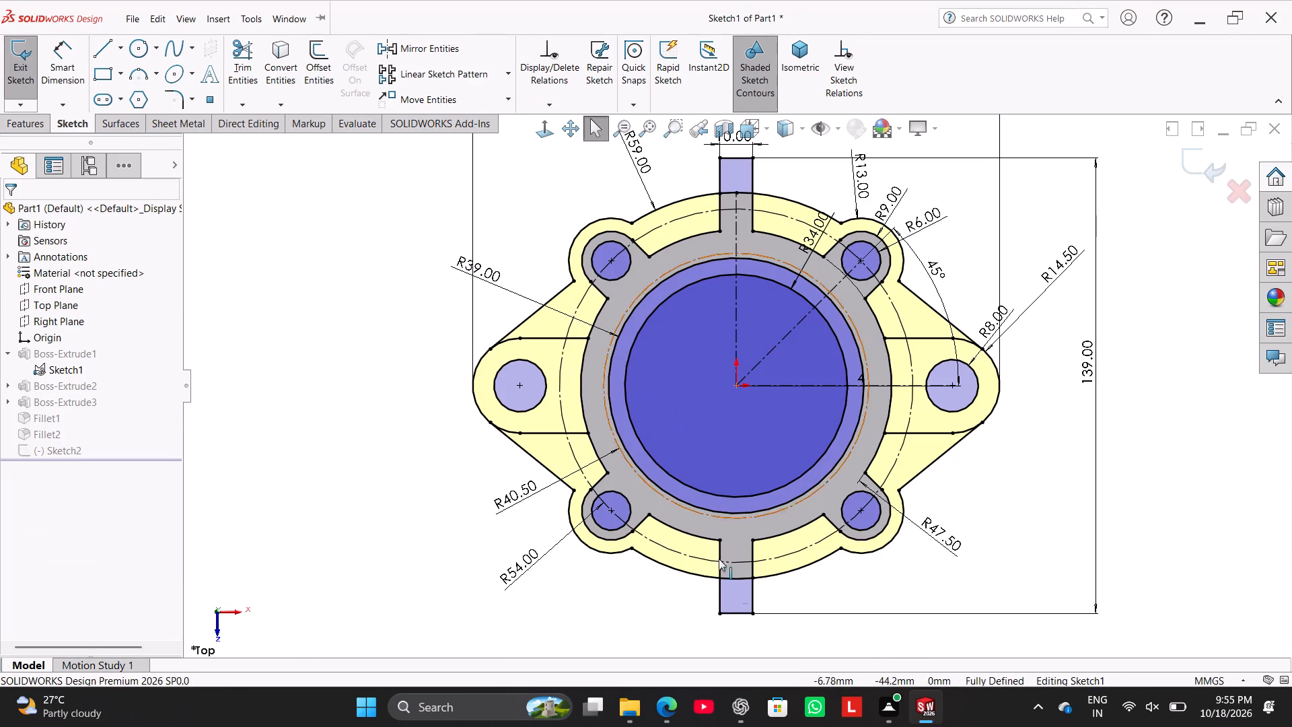
scroll(785, 608, "down", 2)
left_click(232, 69)
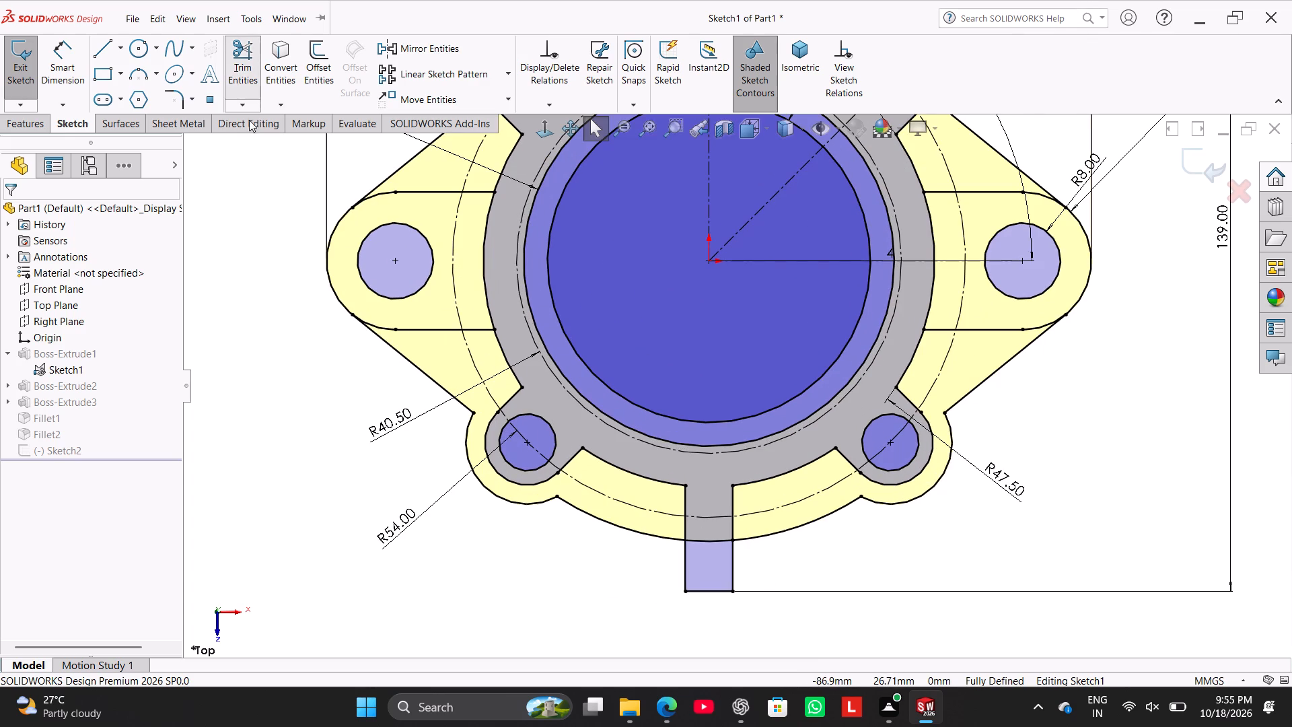
scroll(637, 642, "down", 2)
left_click_drag(757, 512, 756, 458)
scroll(838, 339, "up", 7)
scroll(834, 205, "down", 3)
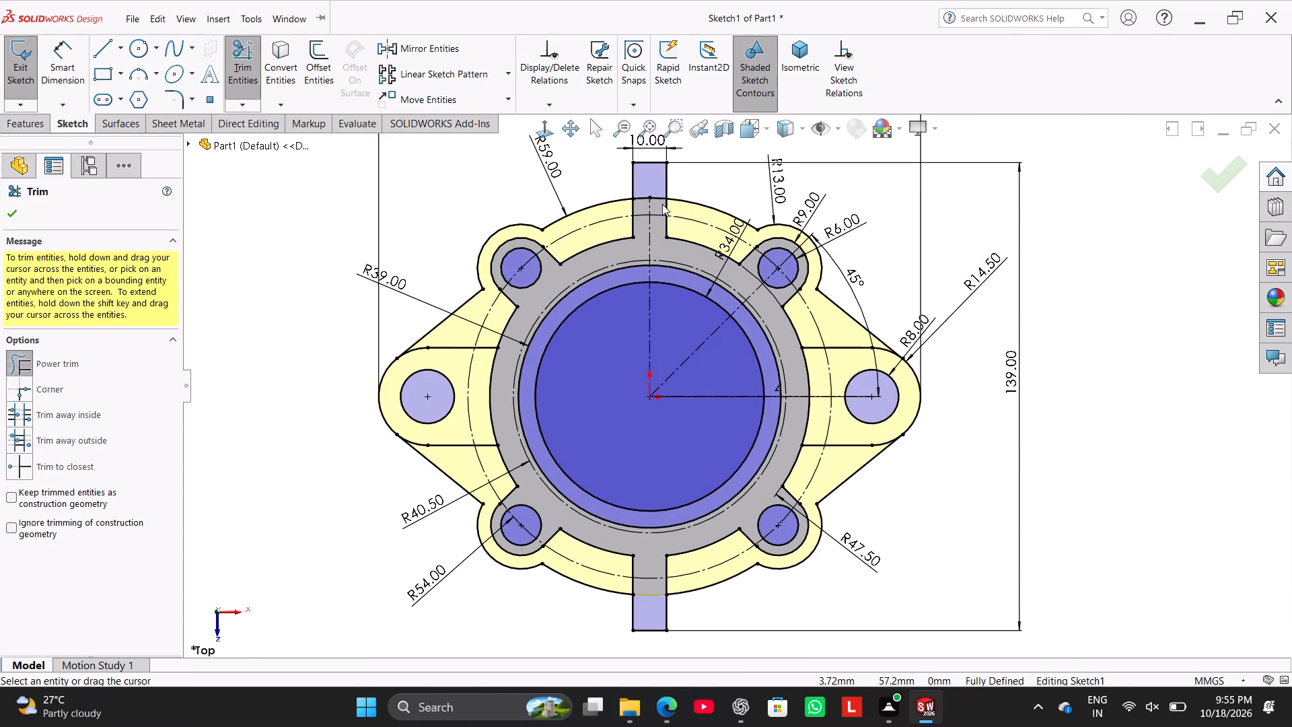
scroll(662, 204, "down", 3)
left_click_drag(668, 247, 674, 213)
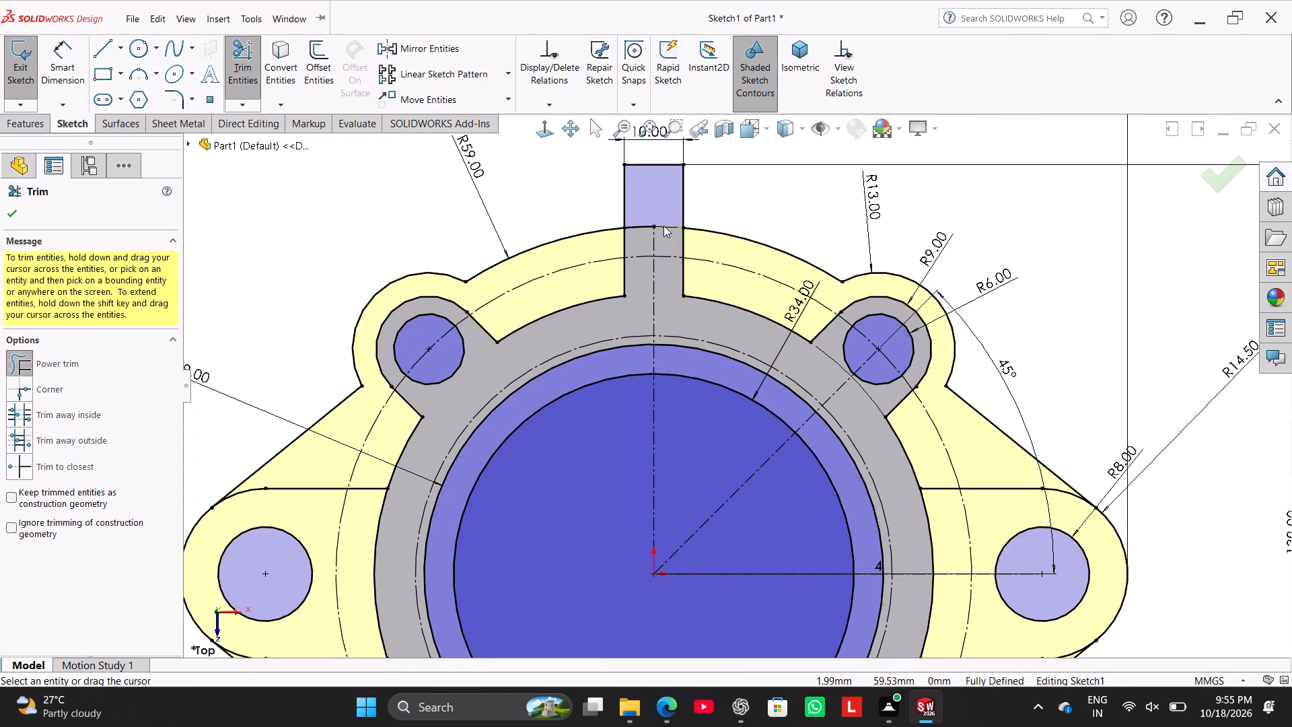
left_click_drag(641, 232, 643, 201)
scroll(641, 293, "up", 3)
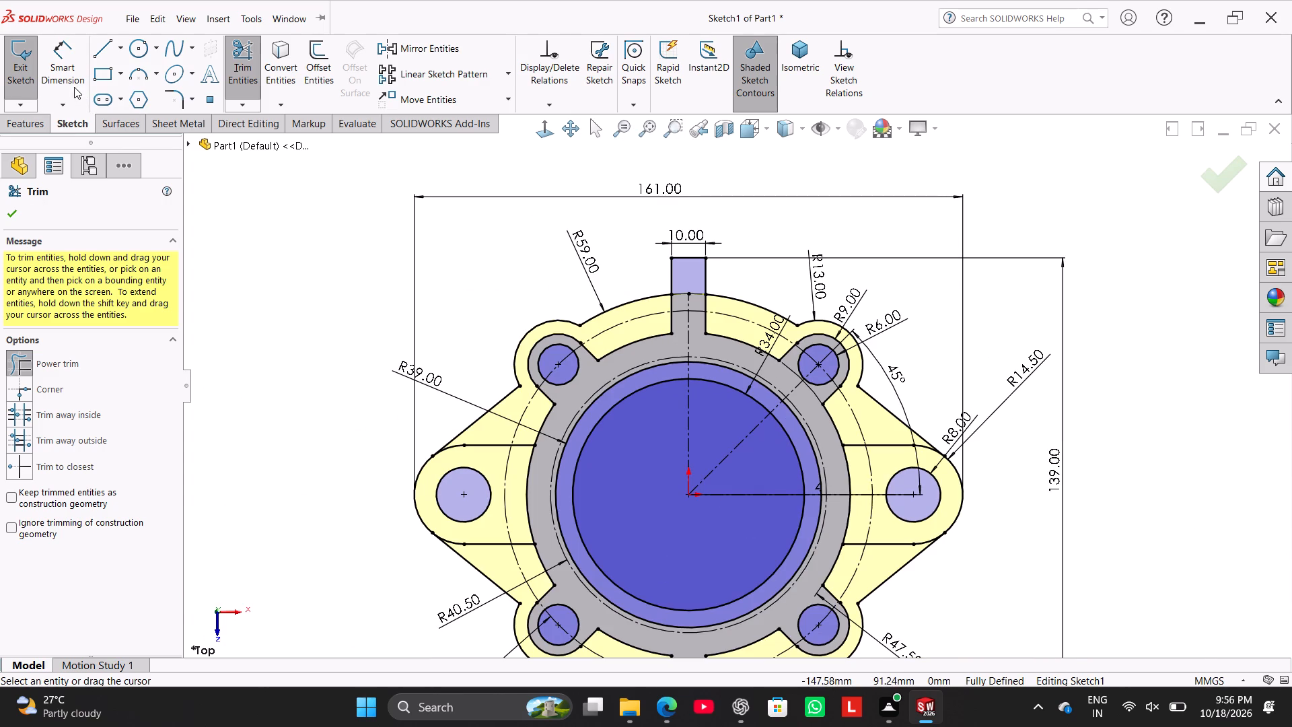
Extend the inner R47.5 arcs across the base of both tabs with Extend Entities.
left_click(240, 109)
left_click(249, 133)
scroll(635, 308, "down", 3)
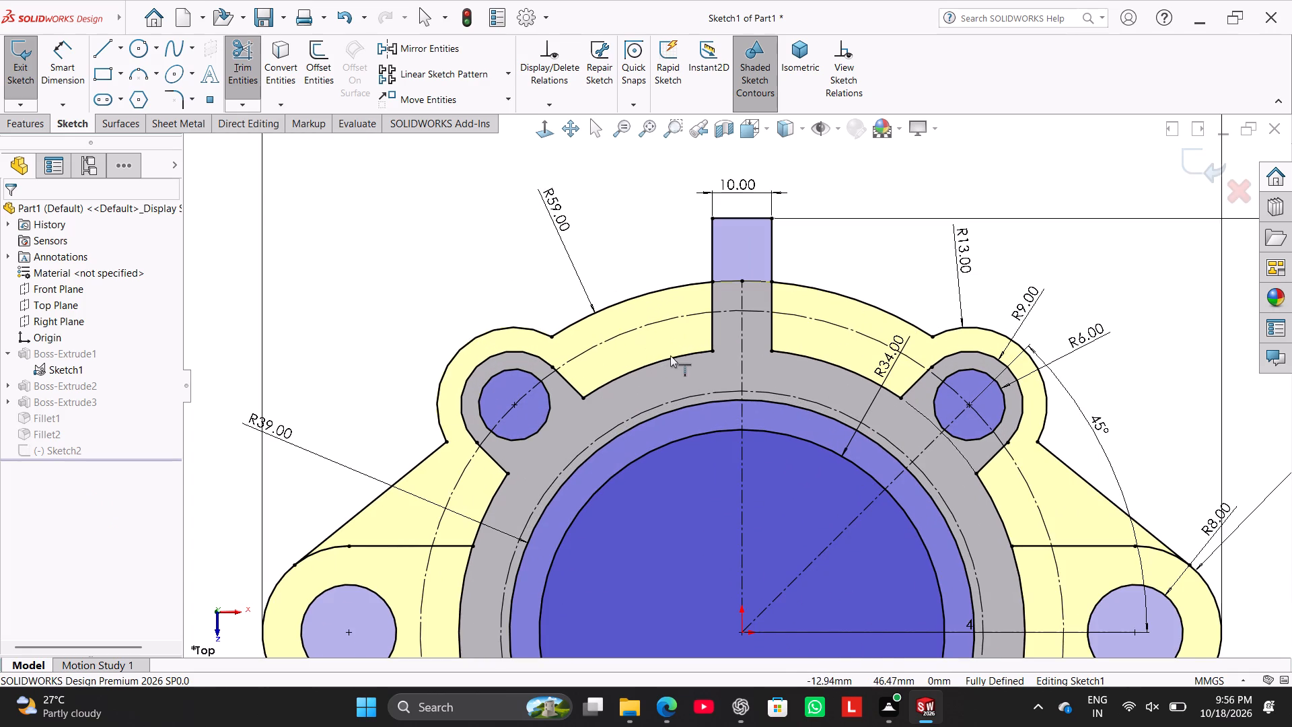
left_click(686, 355)
left_click(789, 354)
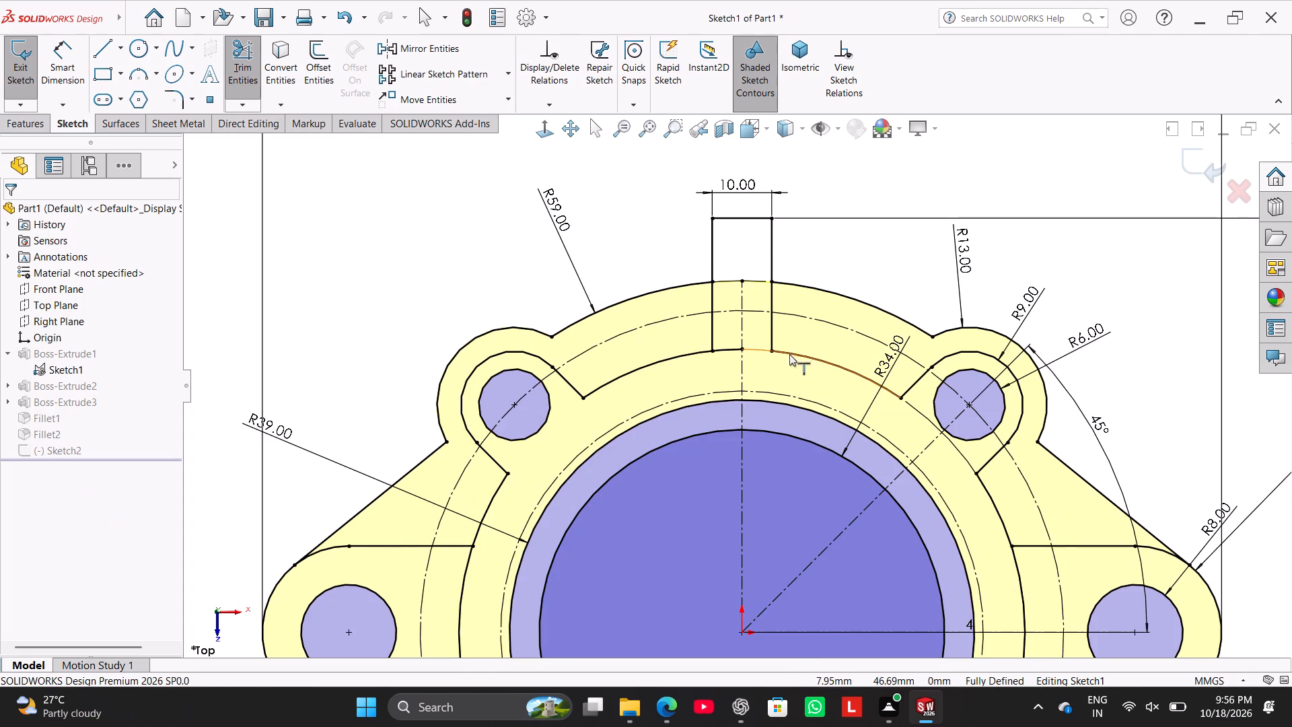
scroll(764, 415, "up", 6)
scroll(793, 576, "down", 3)
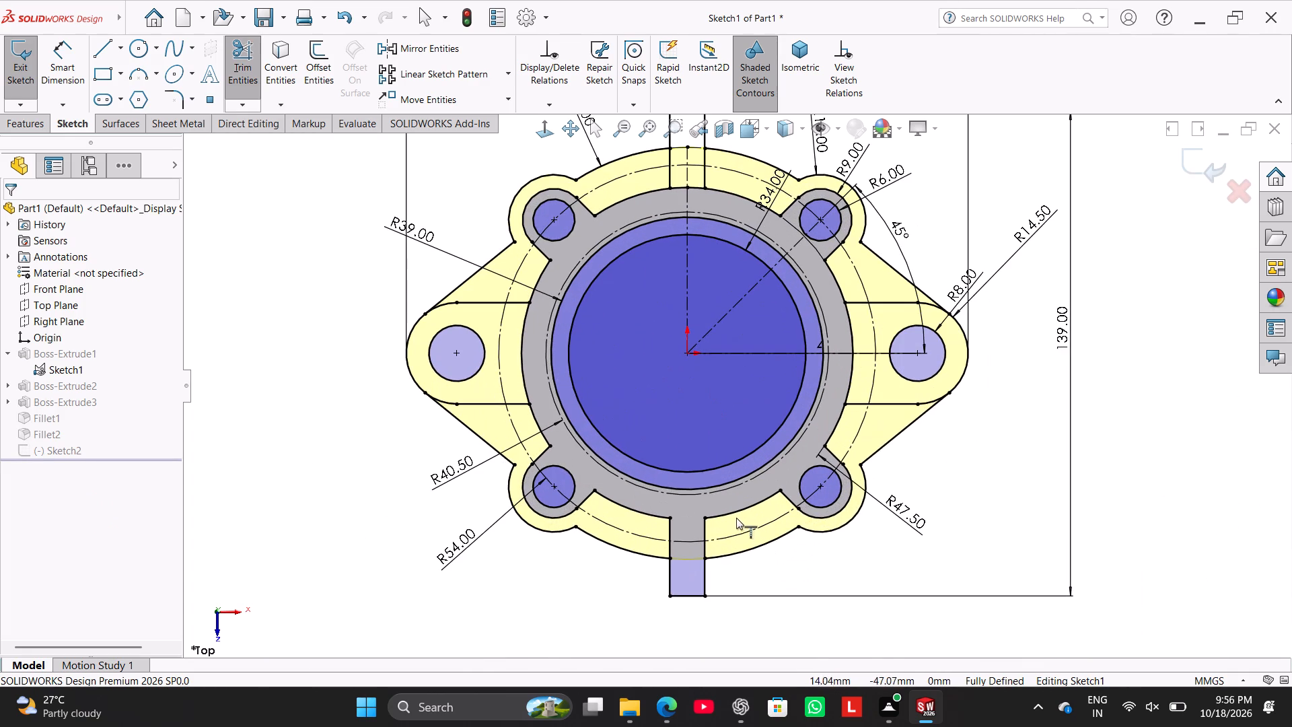
left_click(731, 516)
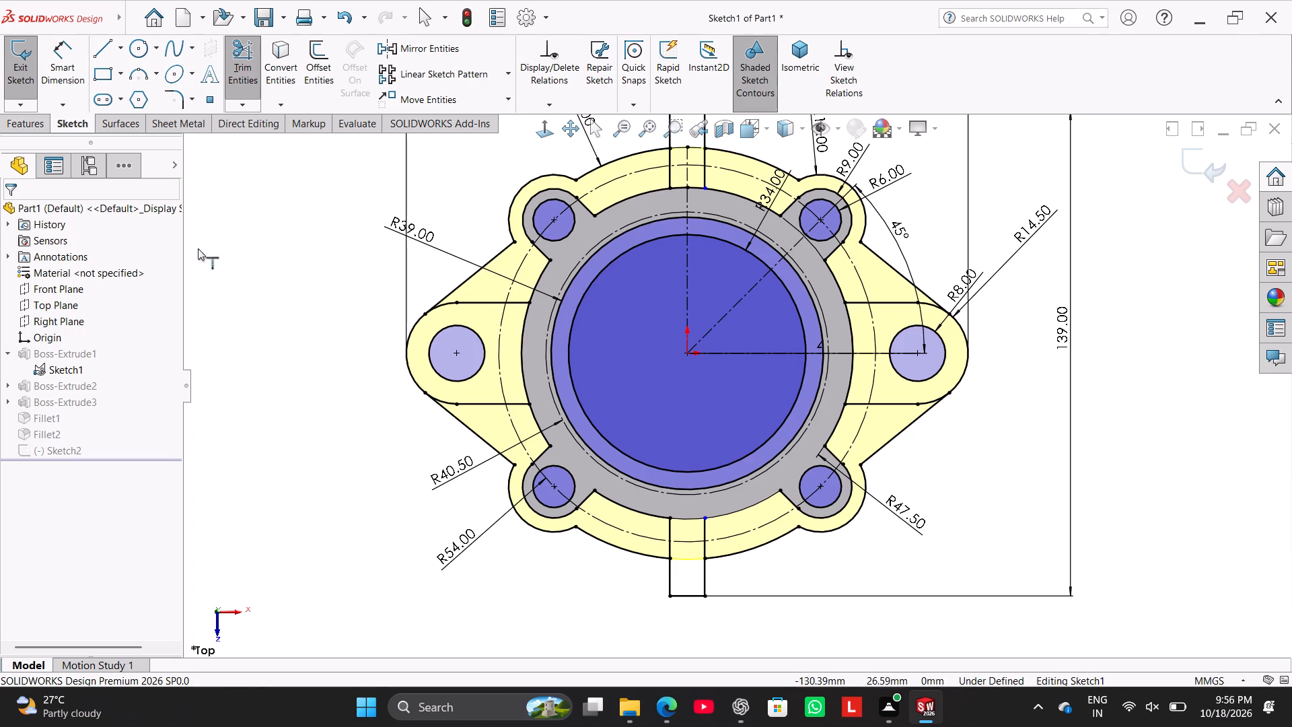
right_click(329, 454)
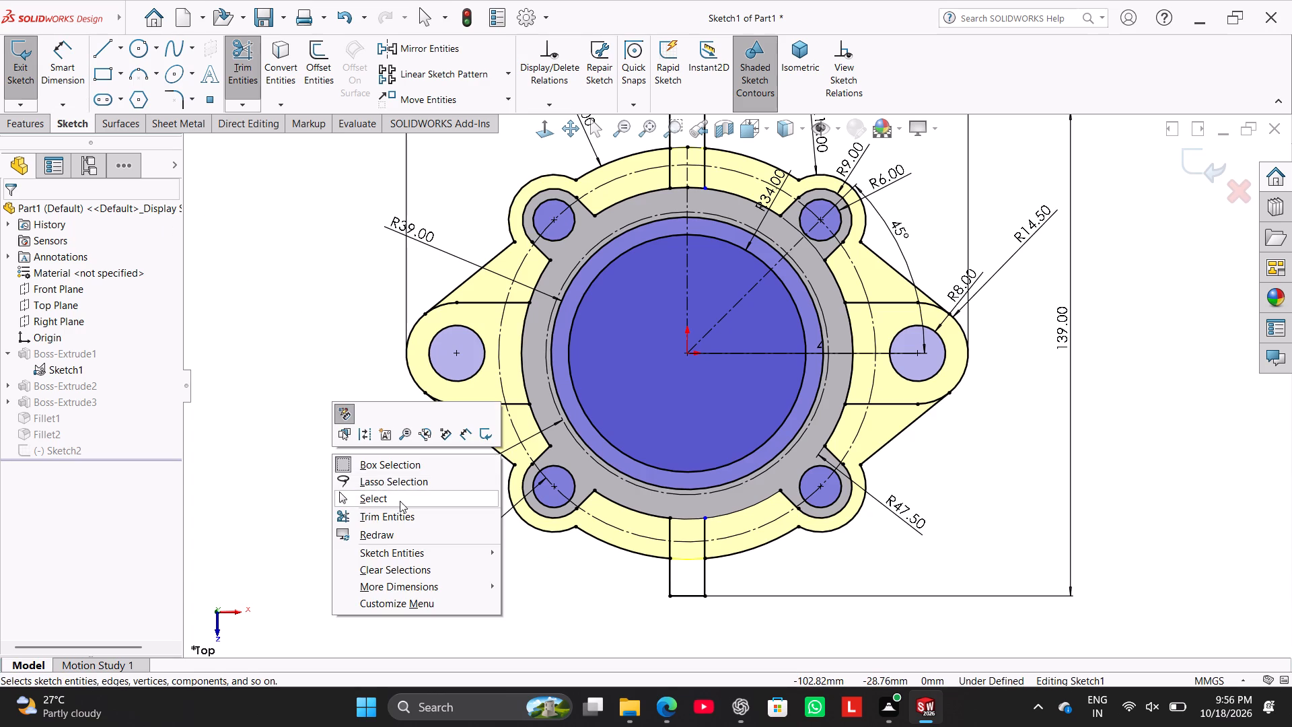
left_click(400, 501)
Reattach the loose inner endpoint of the front tab's +X side line to the extended R47.5 arc.
scroll(684, 522, "down", 5)
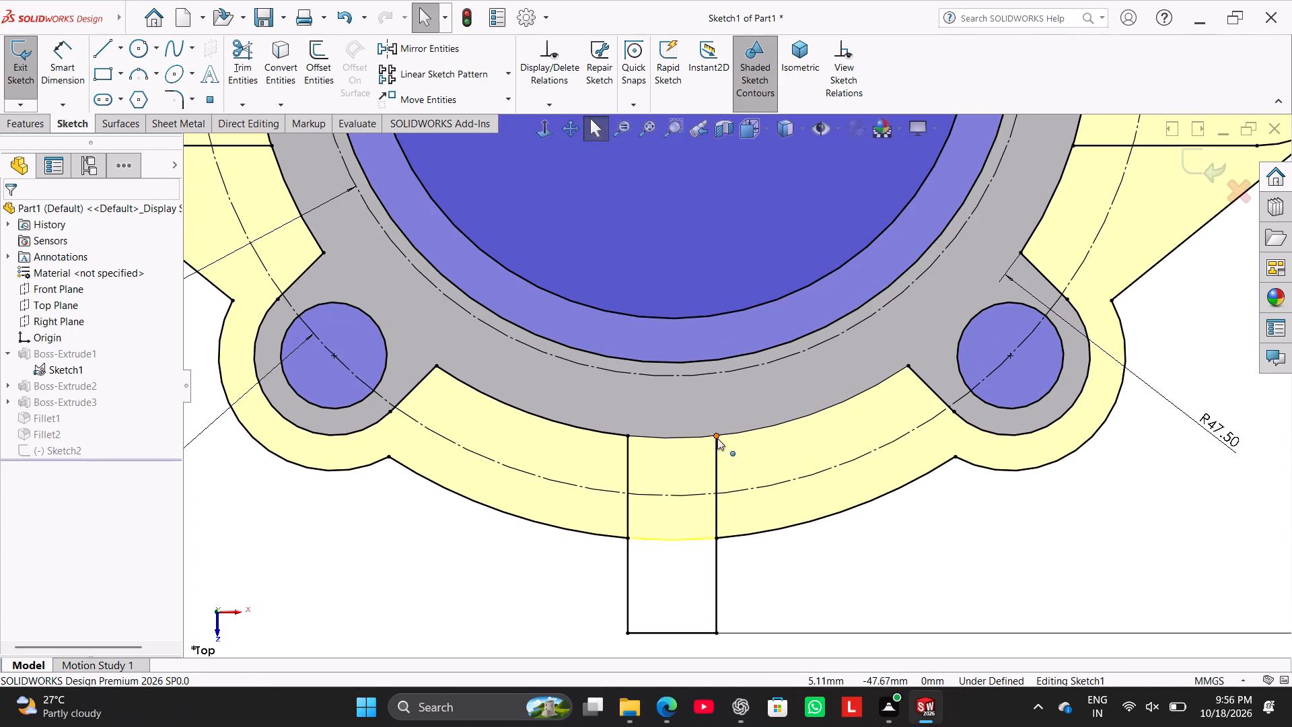
left_click_drag(715, 438, 727, 448)
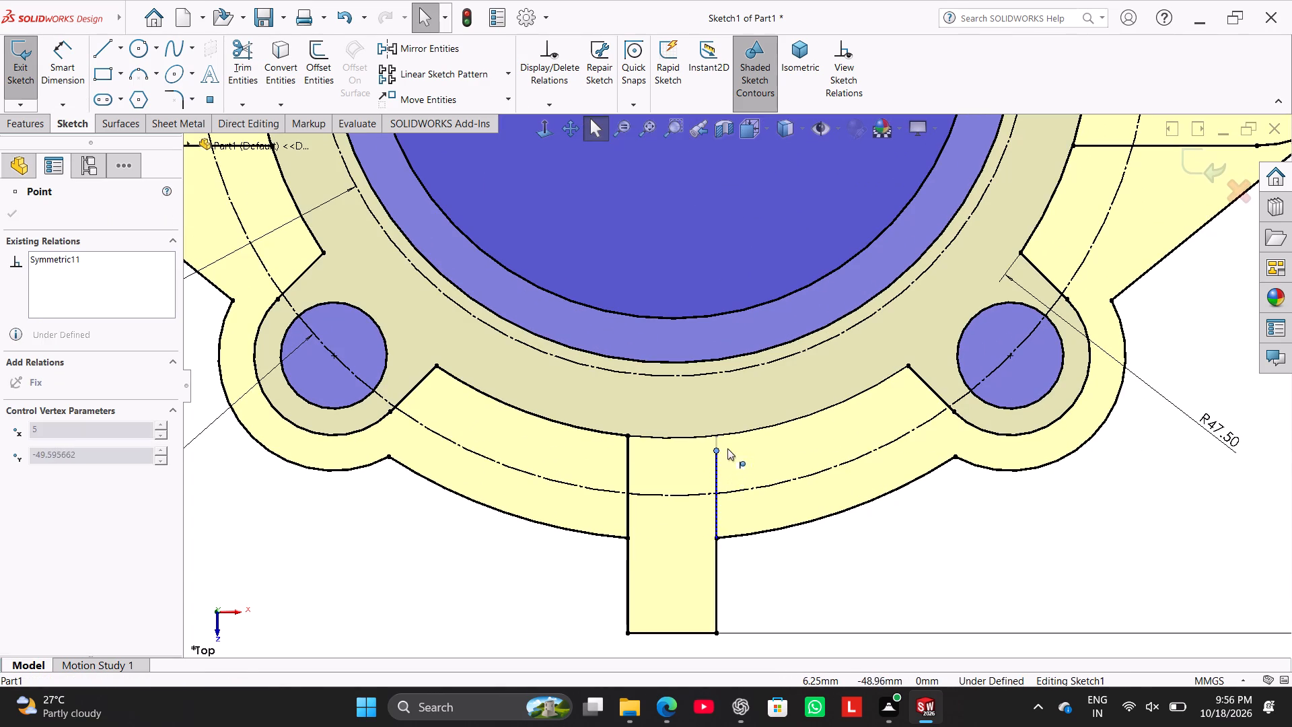
left_click_drag(727, 448, 726, 432)
left_click(808, 574)
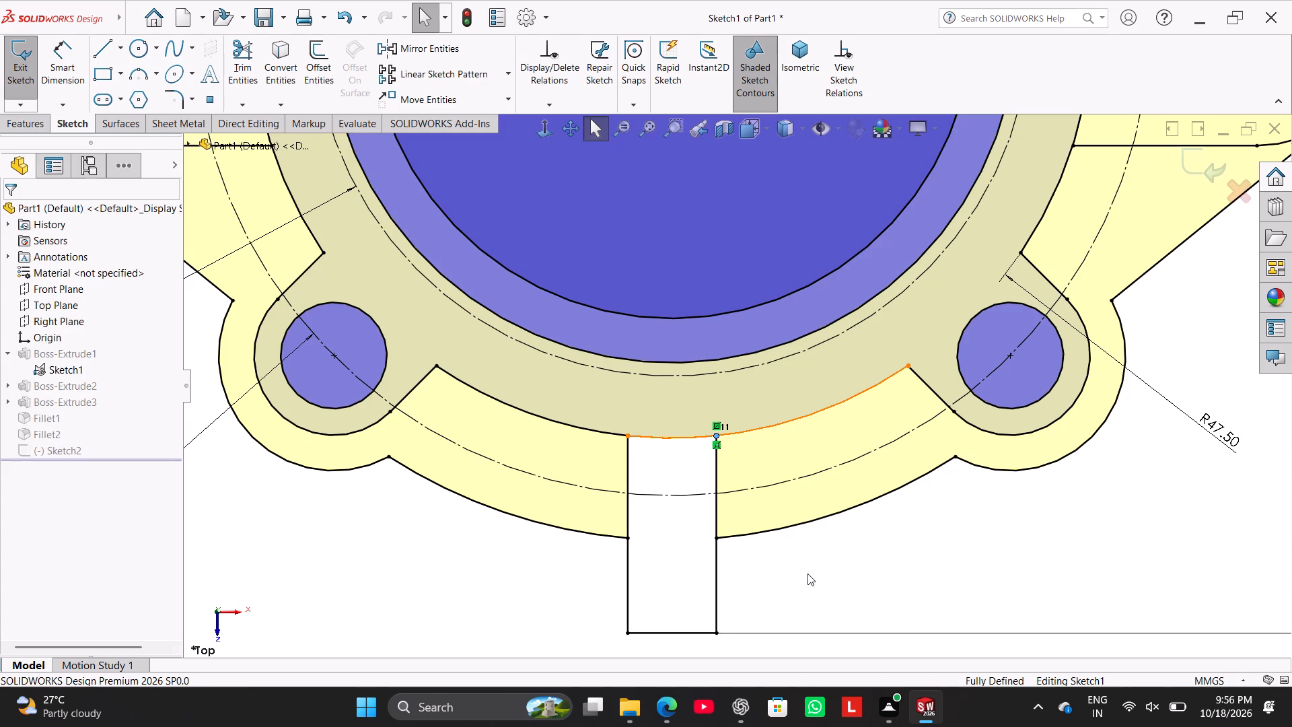
Exit Sketch1, continue the rebuild without stopping to repair Fillet1, and dismiss the error report.
scroll(650, 512, "up", 6)
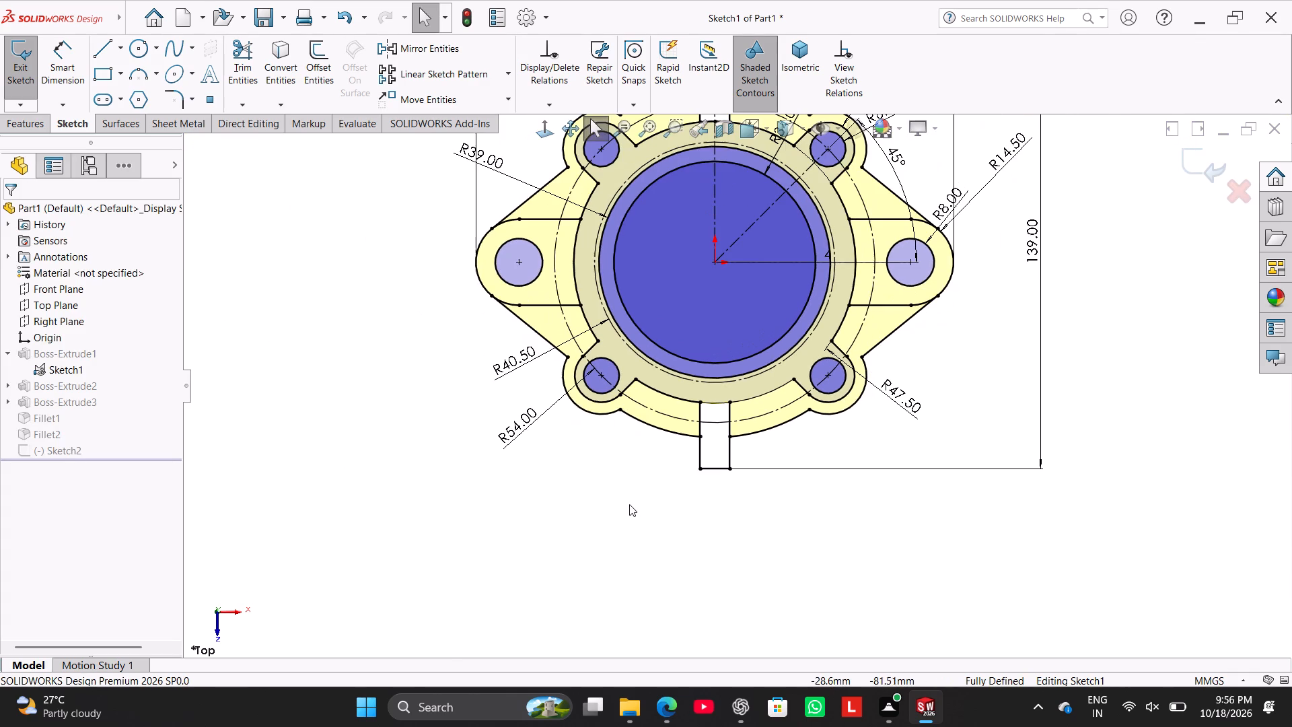
scroll(627, 501, "up", 1)
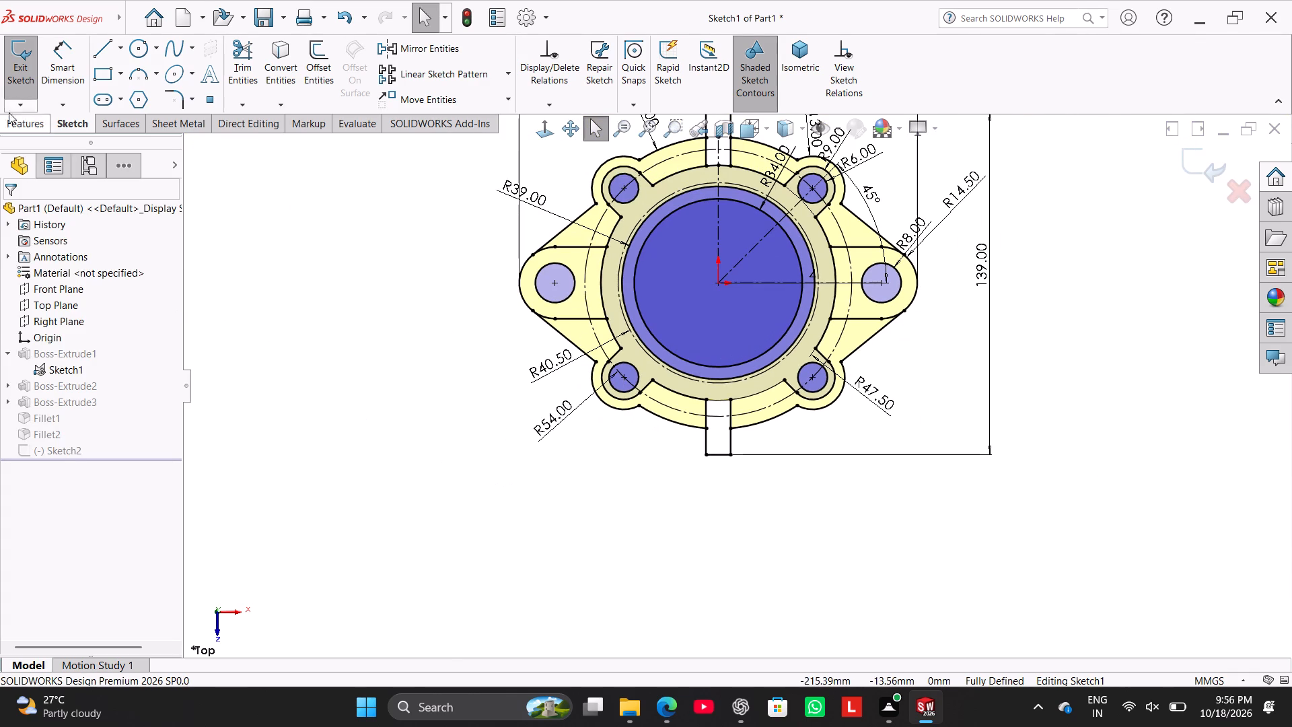
left_click(13, 83)
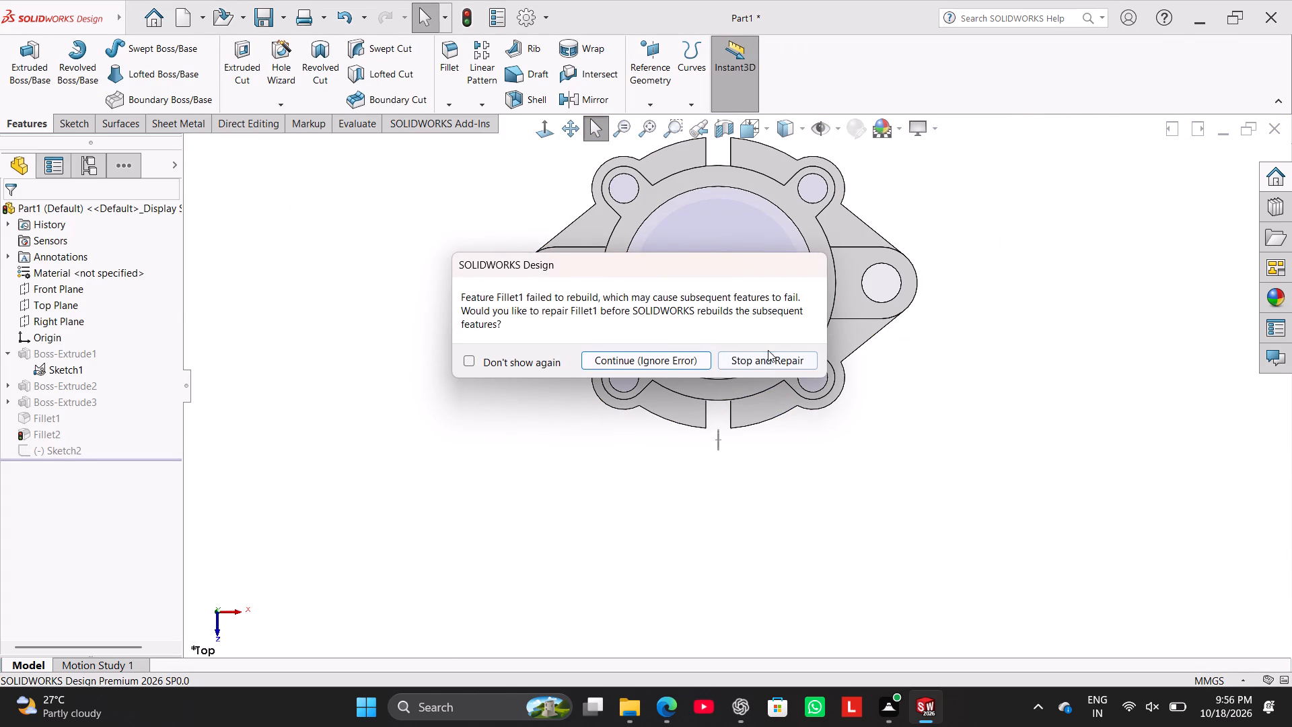
left_click(647, 357)
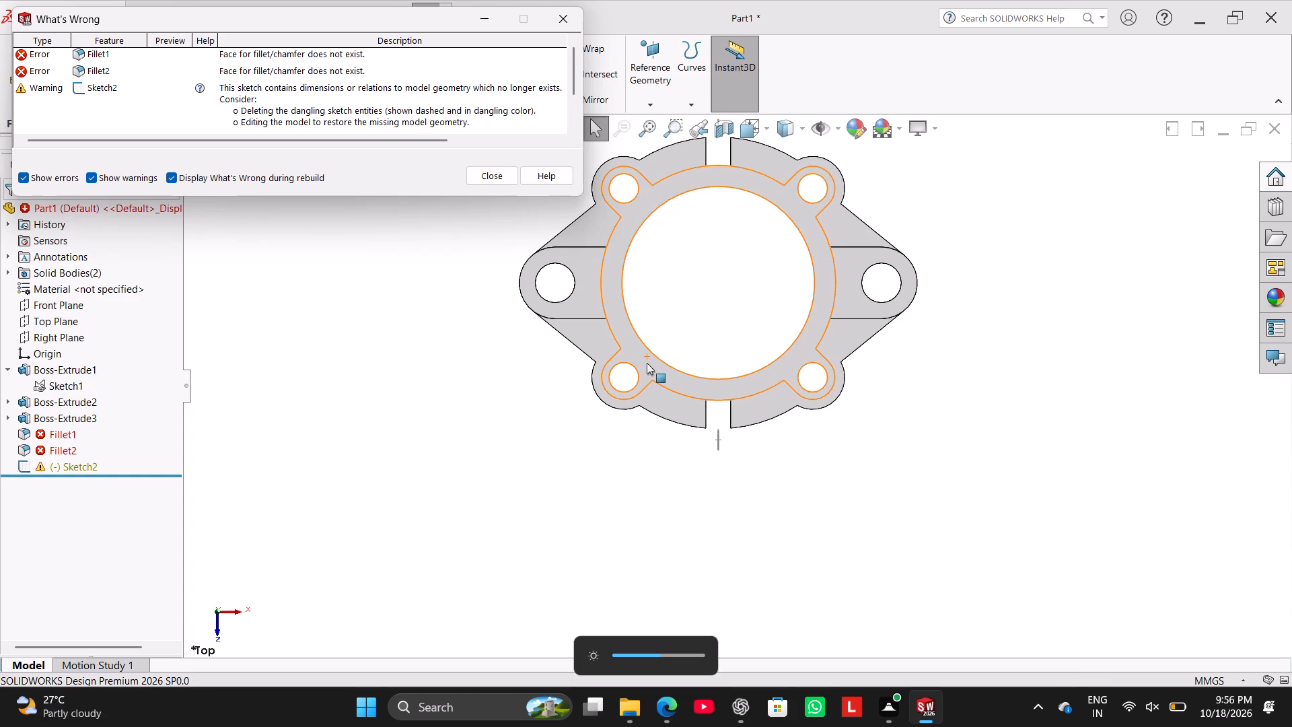
left_click(485, 178)
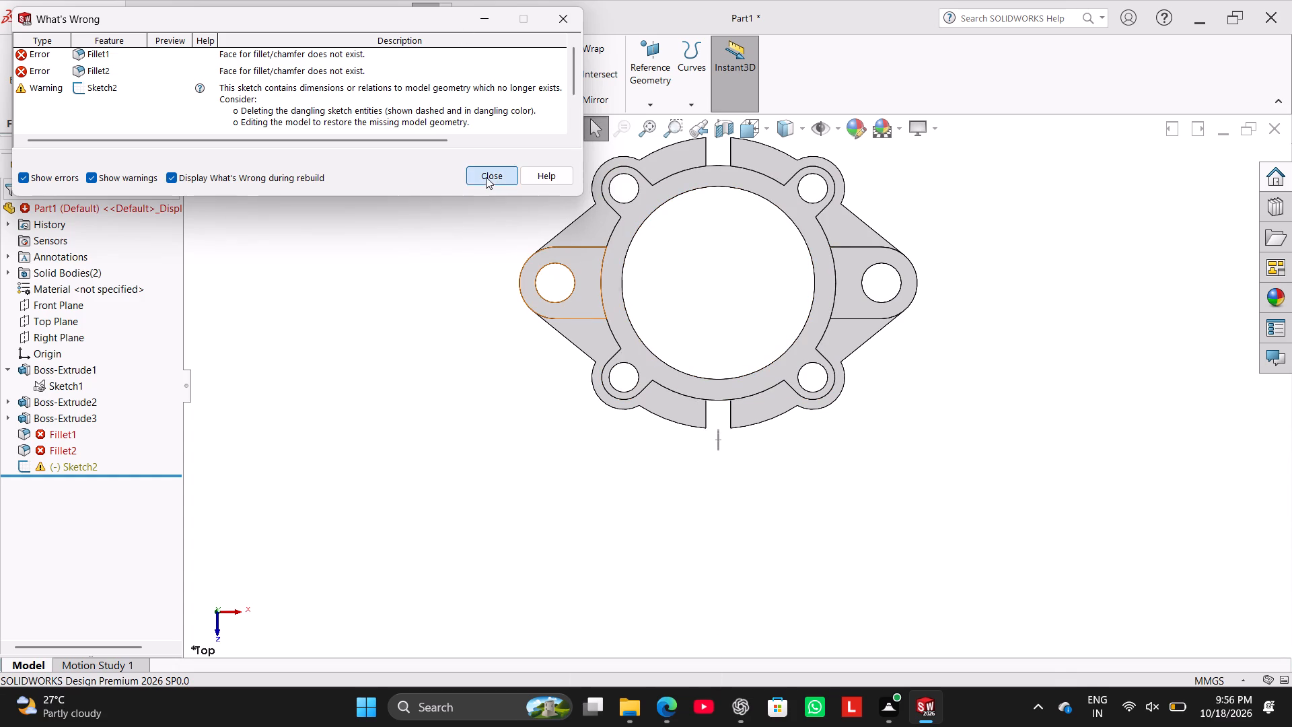
Delete the Fillet1 and Fillet2 features, together with the dependent Sketch2.
right_click(57, 433)
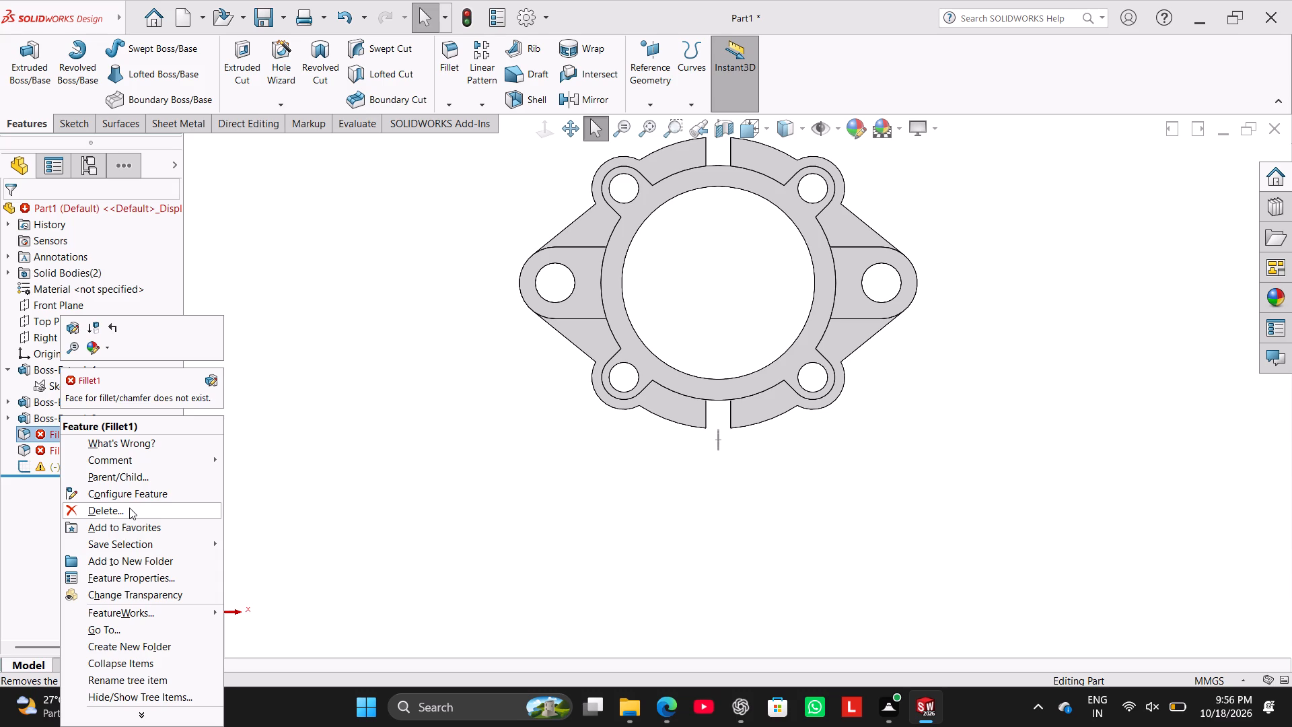
left_click(129, 508)
left_click(750, 260)
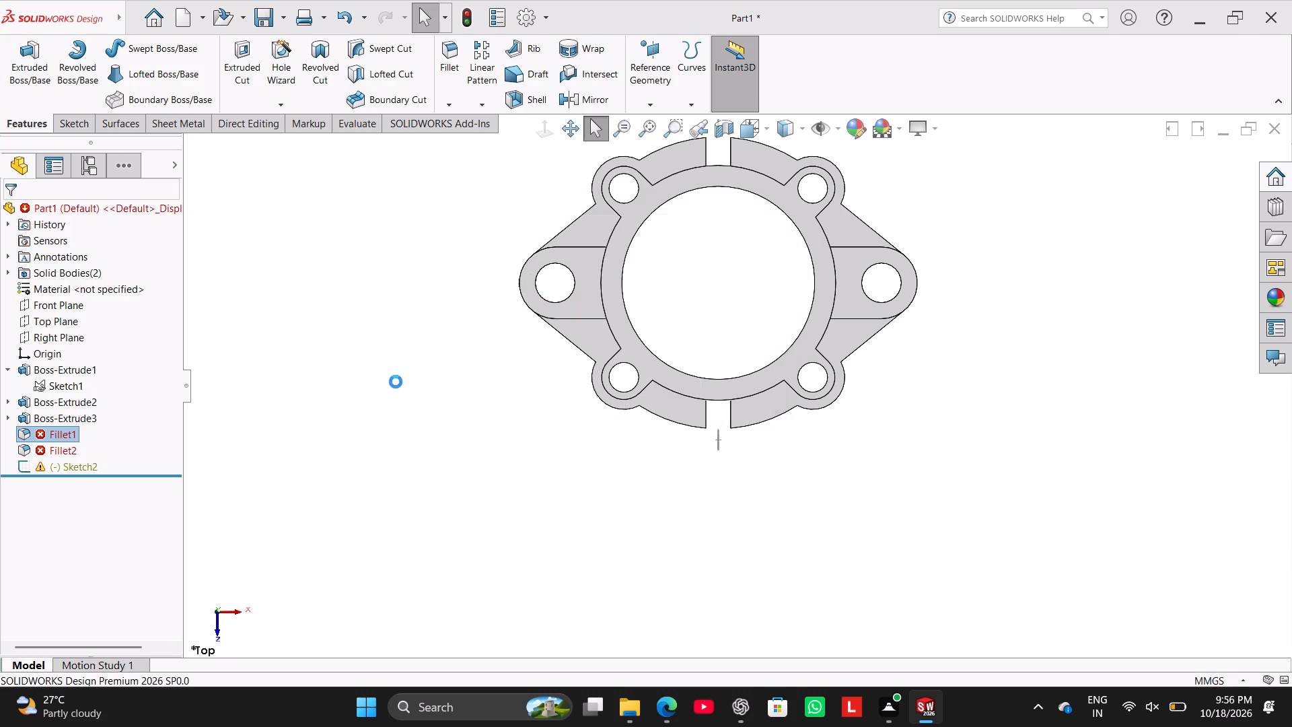
right_click(70, 431)
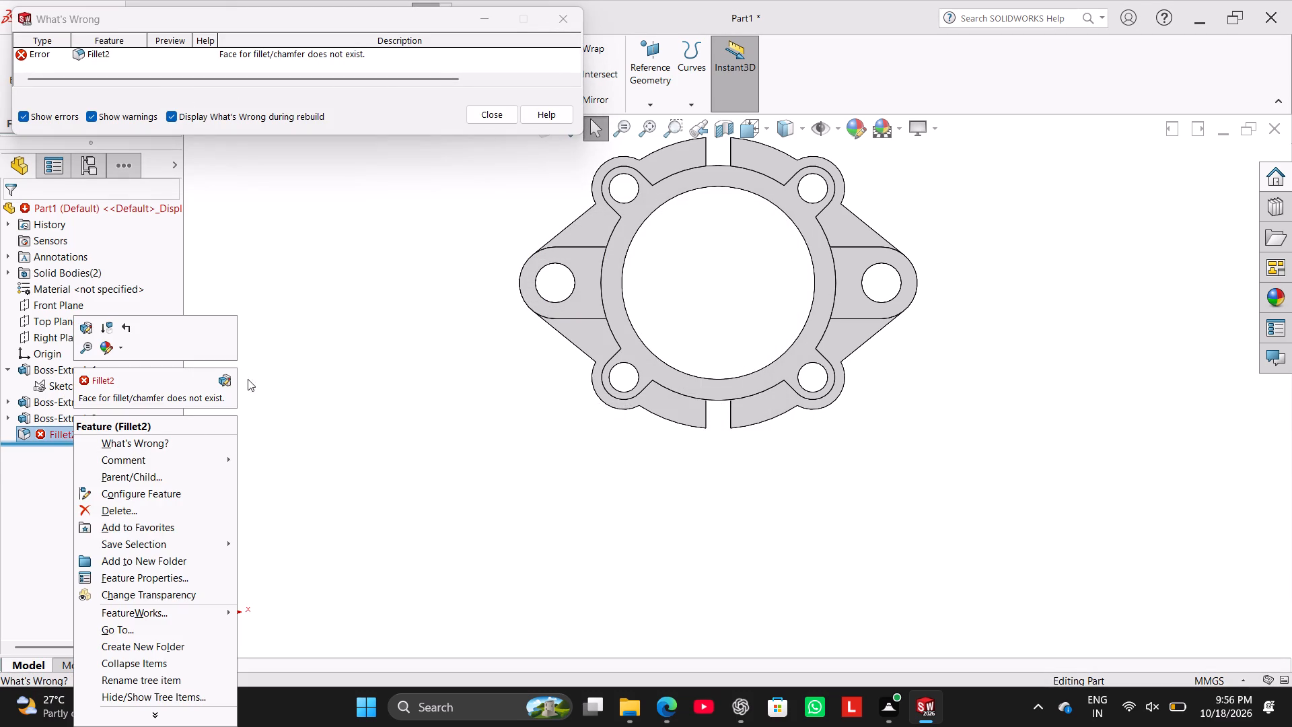
left_click(166, 507)
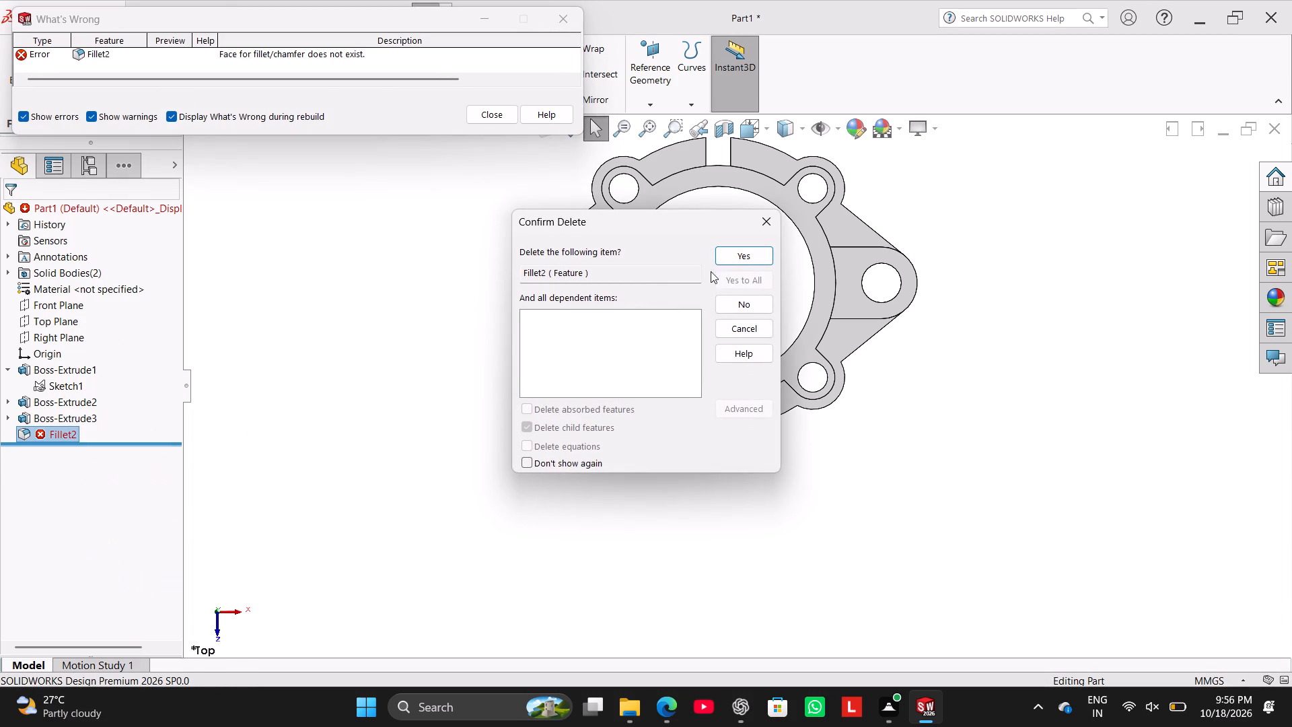
left_click(739, 256)
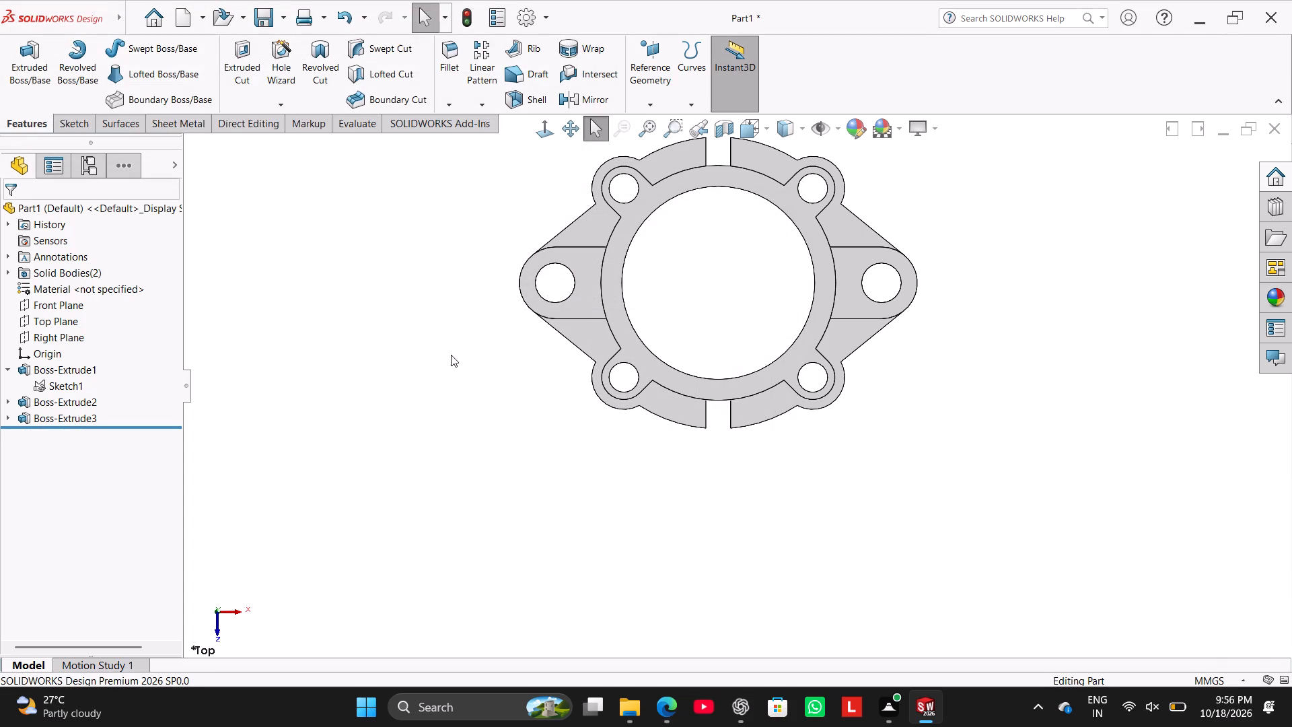
Examine the rebuilt flange from below, the side and isometric, checking the two tab gaps and the raised bosses.
middle_click_drag(466, 358, 466, 264)
middle_click_drag(511, 414, 474, 277)
middle_click_drag(513, 433, 443, 271)
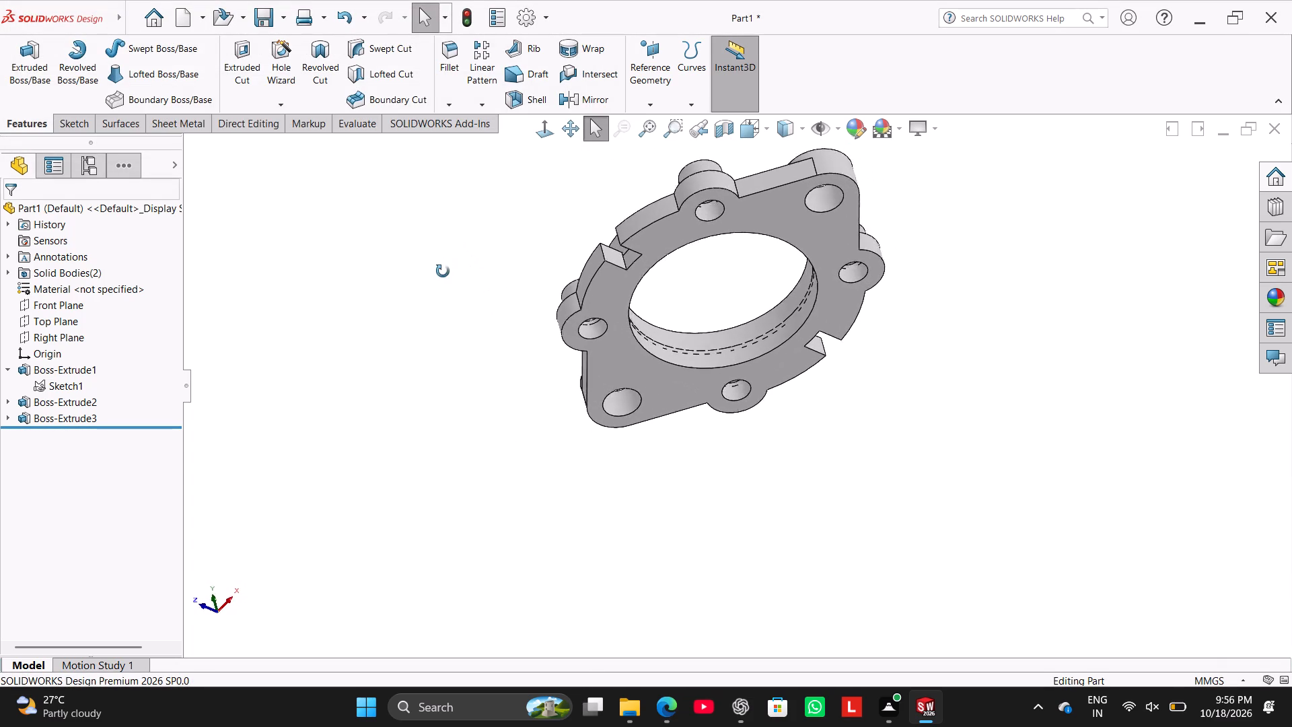
middle_click_drag(443, 271, 480, 519)
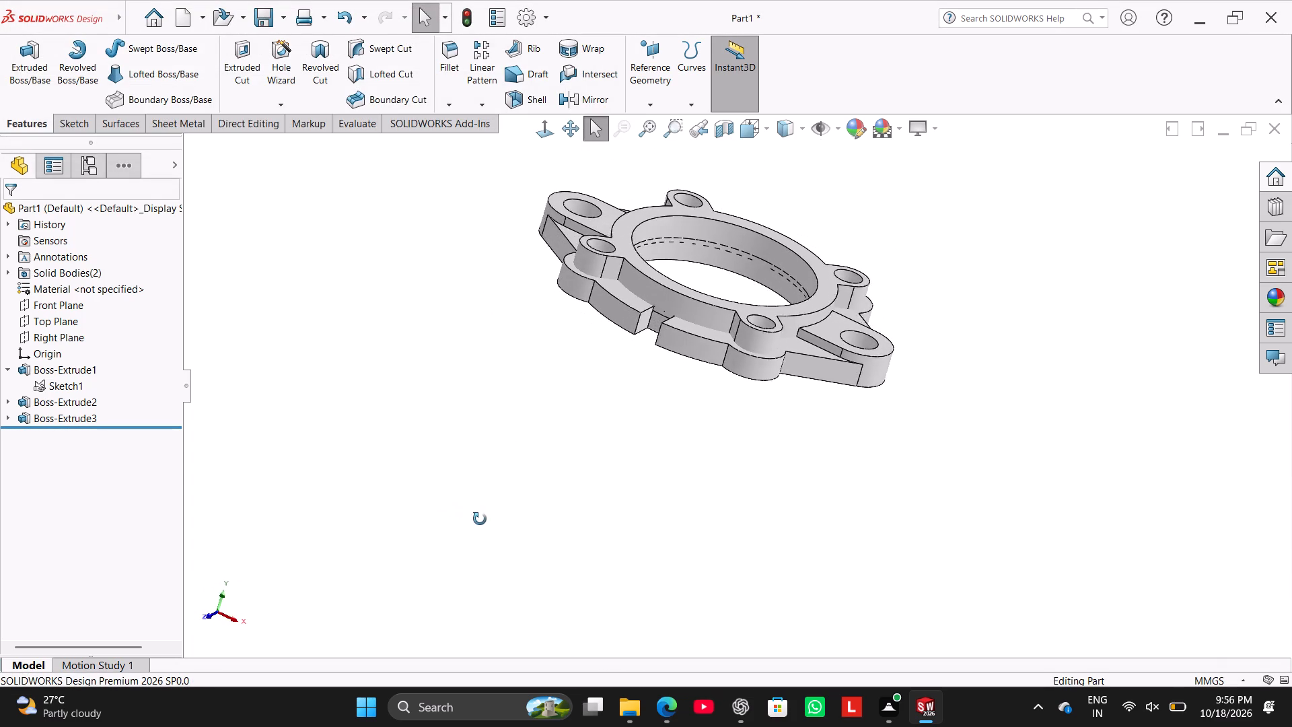
middle_click_drag(480, 519, 389, 489)
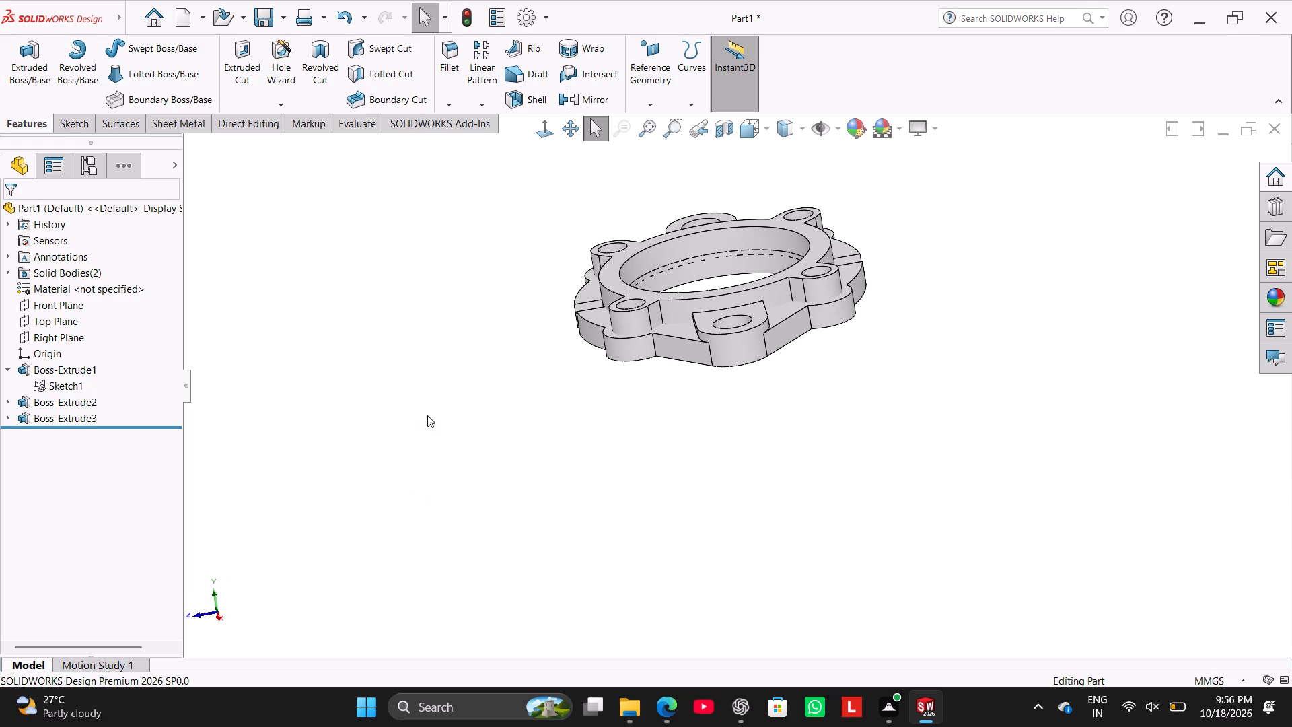
middle_click_drag(427, 415, 446, 512)
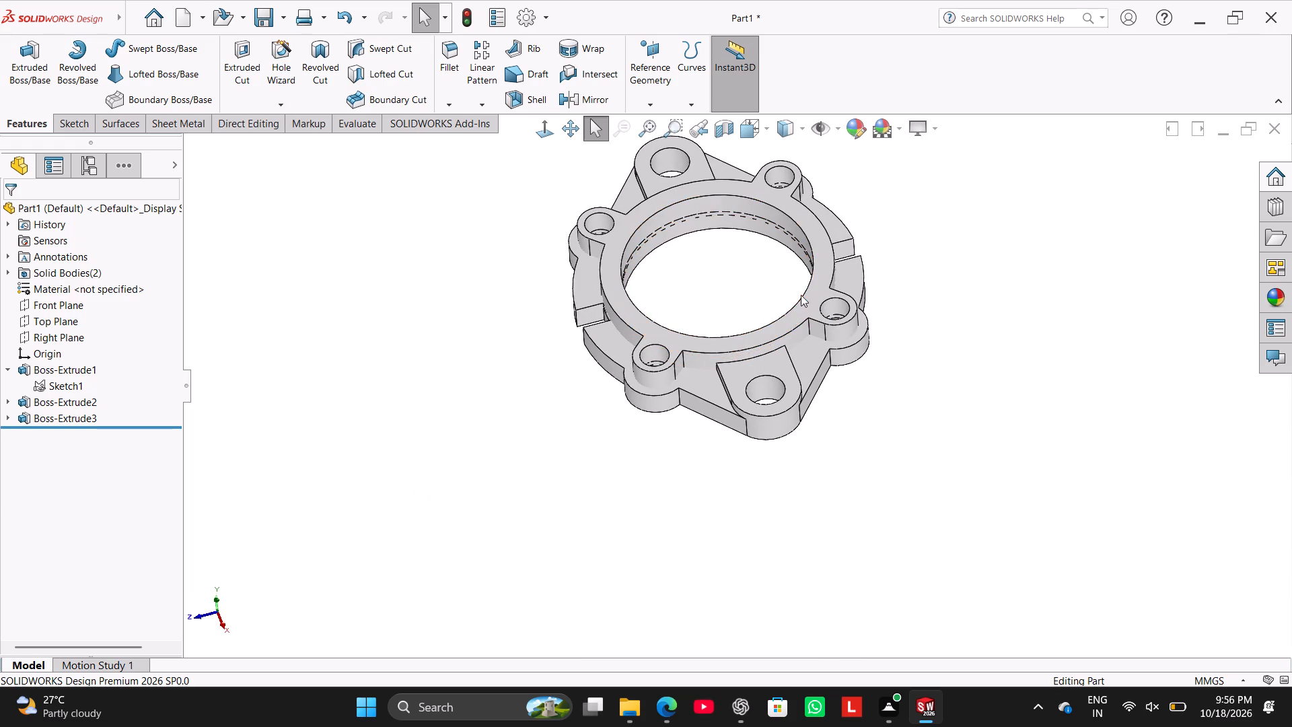
scroll(810, 304, "down", 5)
middle_click_drag(610, 298, 499, 260)
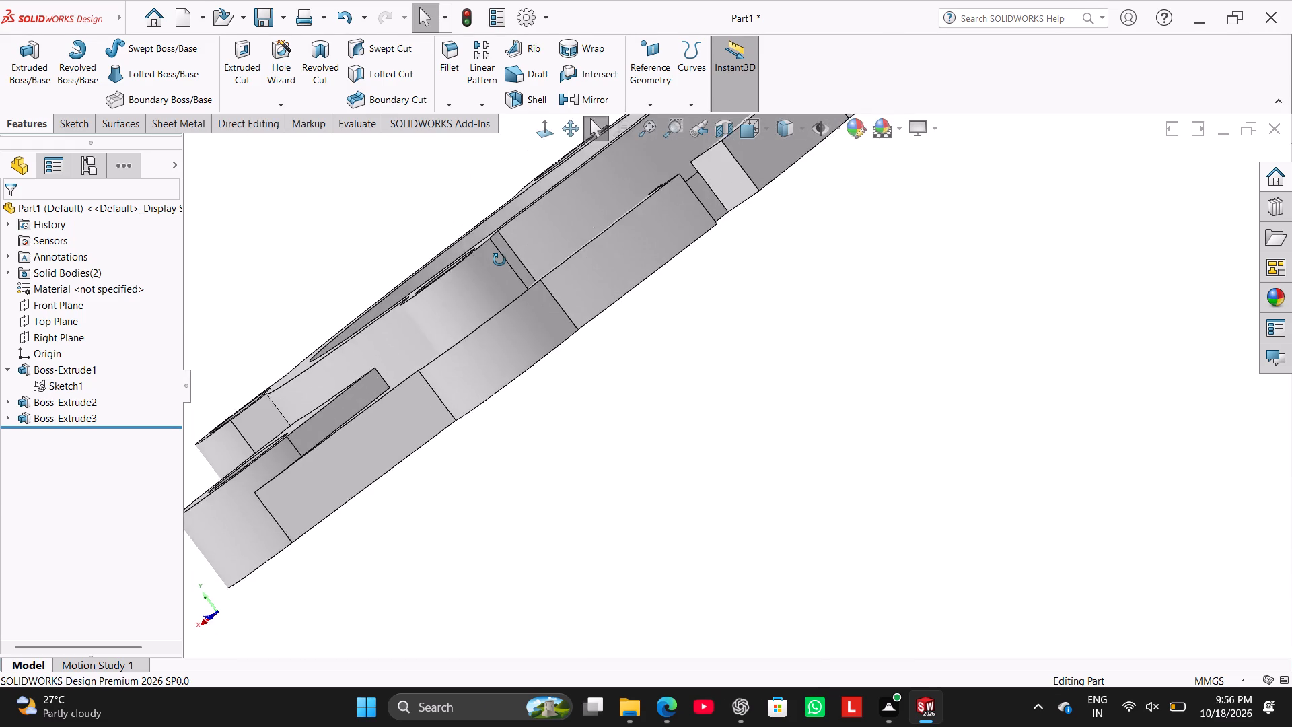
middle_click_drag(499, 260, 508, 301)
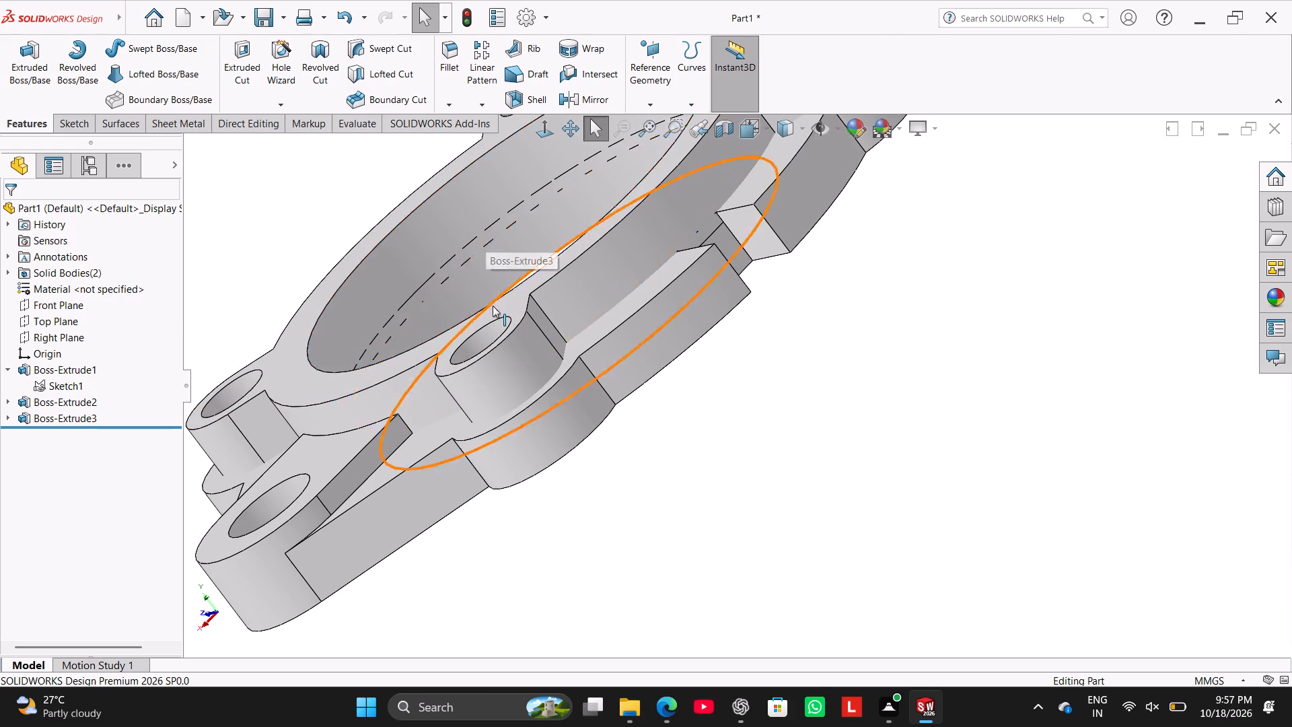
scroll(505, 314, "up", 3)
right_click_drag(228, 420, 363, 343)
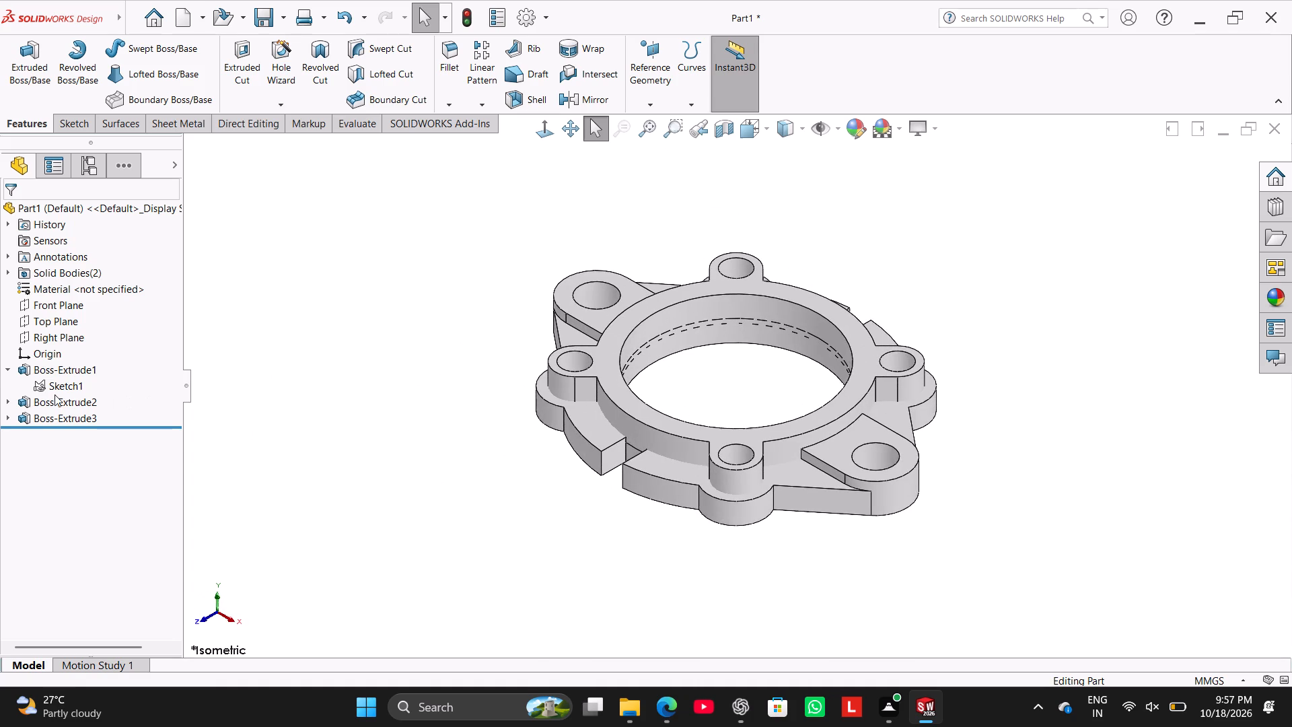
Start a boss extrude from Sketch1 using the two 10 mm wide tab regions, with a blind depth of 14 mm.
left_click(11, 370)
left_click(29, 126)
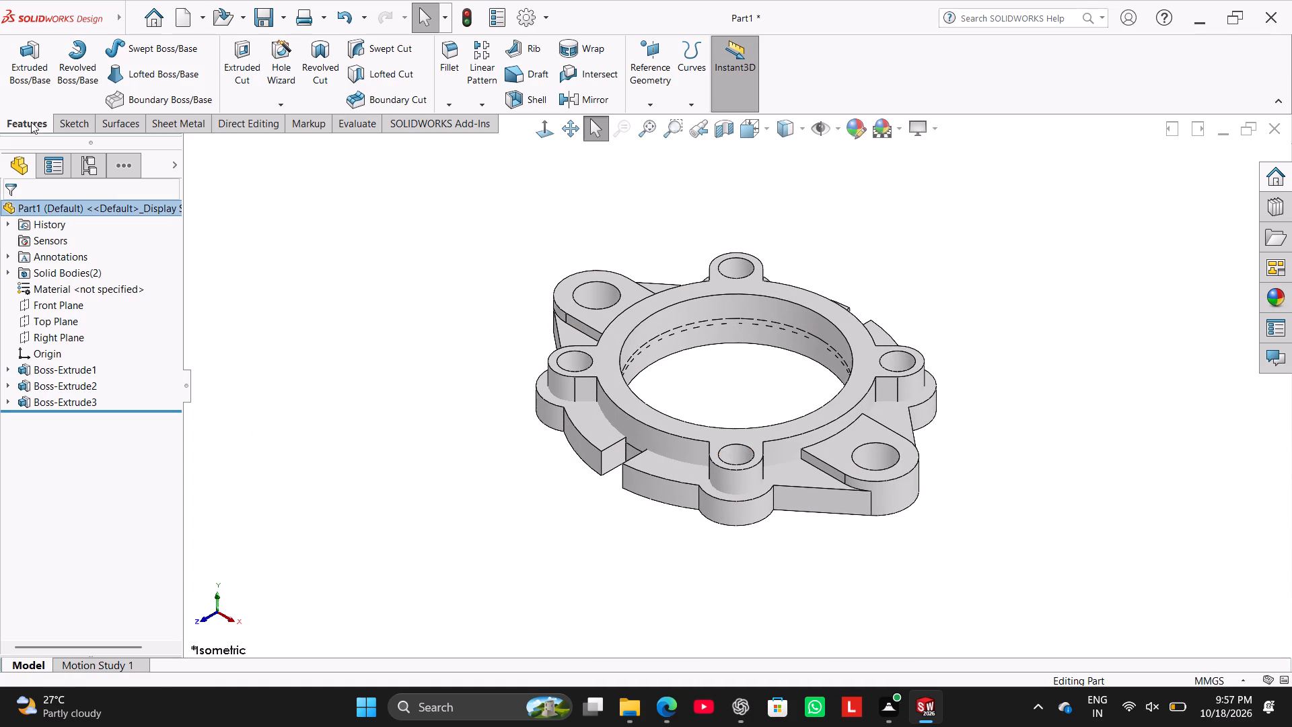
left_click(38, 85)
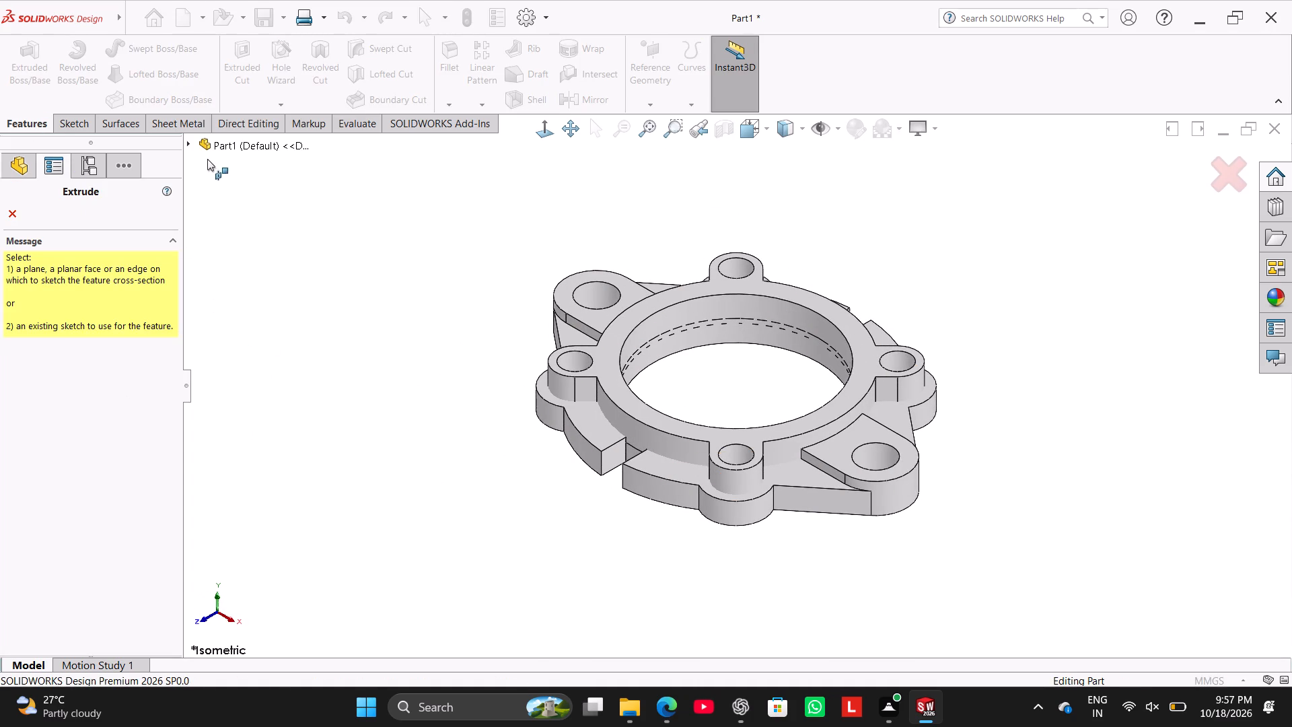
left_click(194, 144)
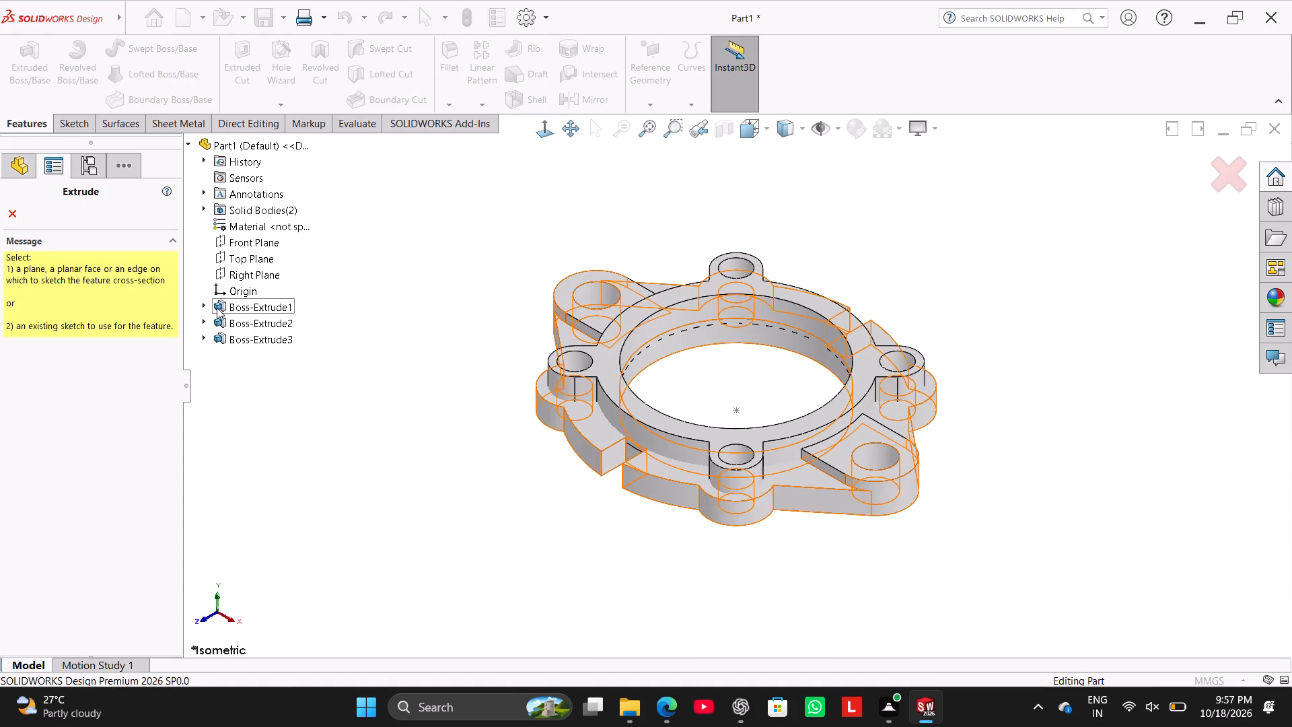
left_click(207, 336)
left_click(244, 354)
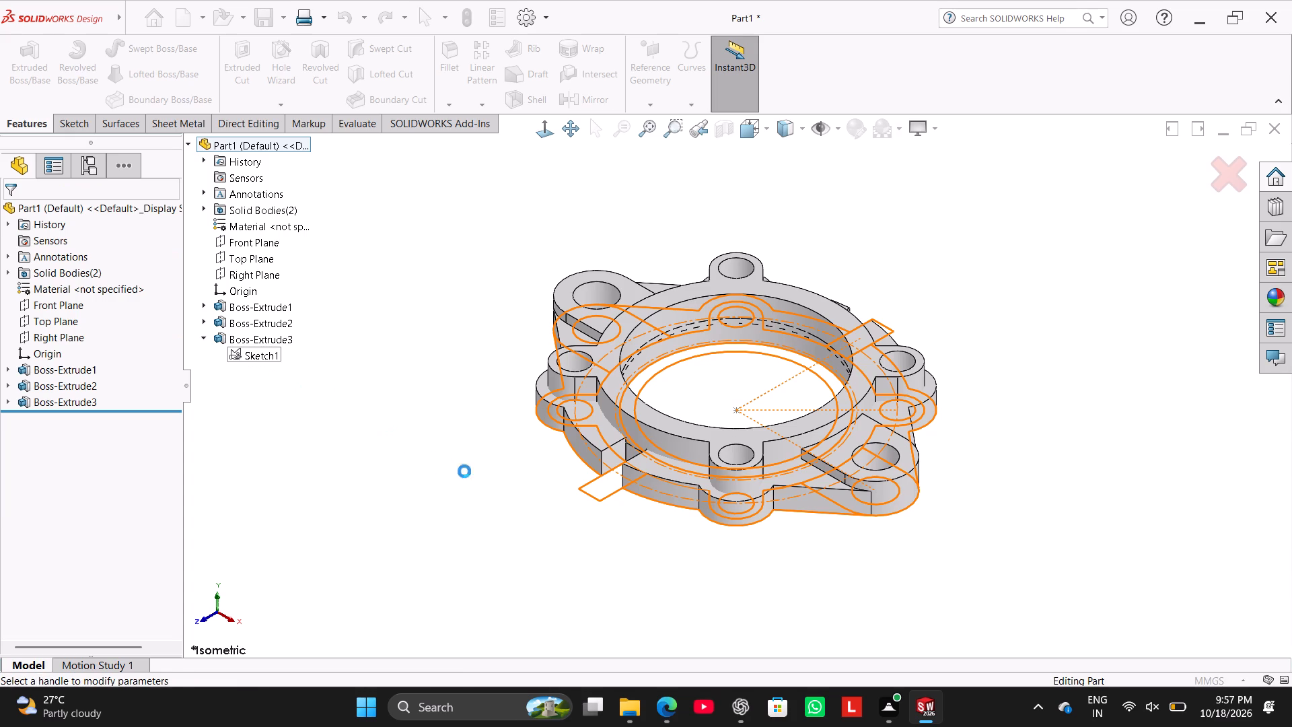
left_click(609, 488)
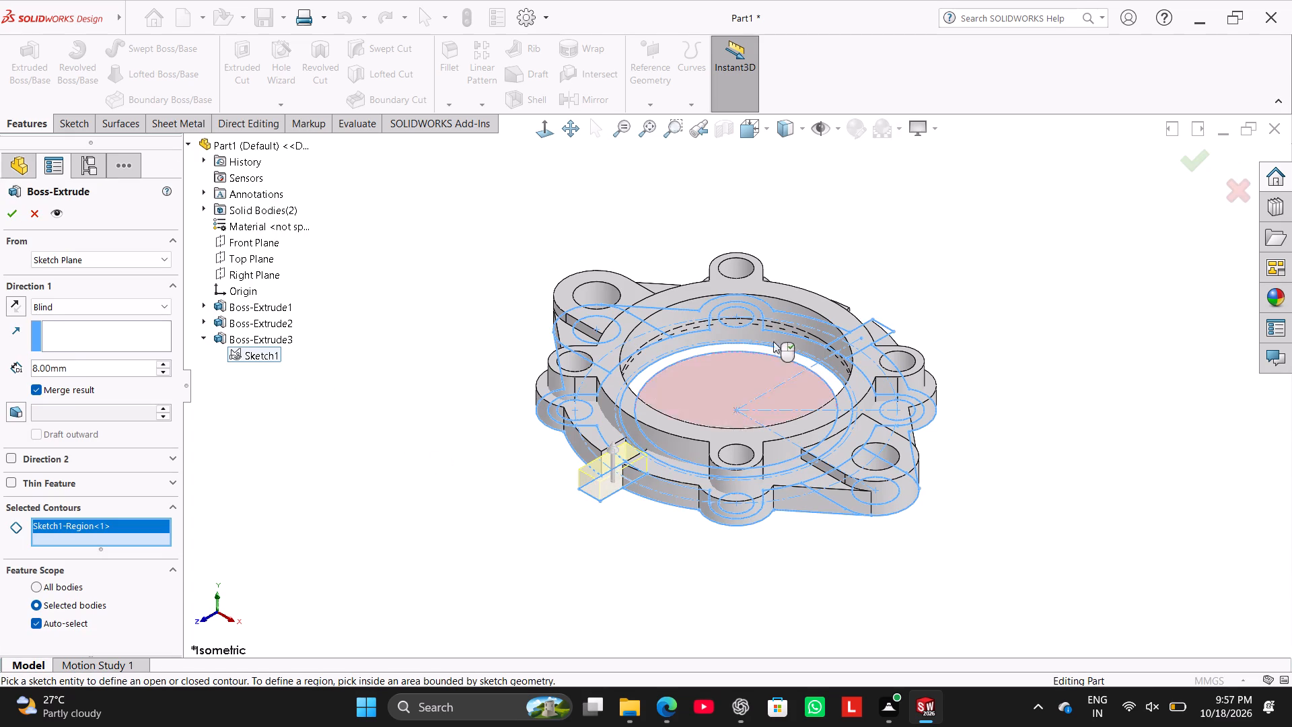
middle_click_drag(935, 239, 900, 342)
left_click(910, 289)
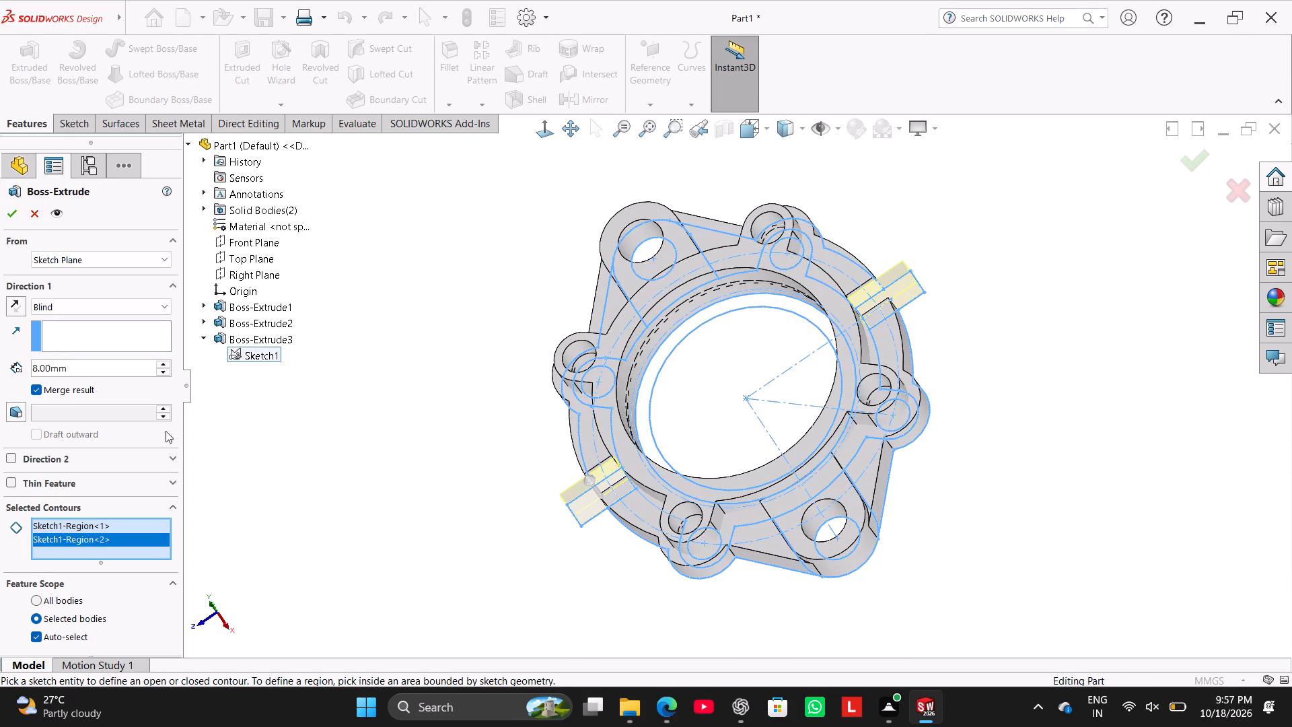
double_click(118, 375)
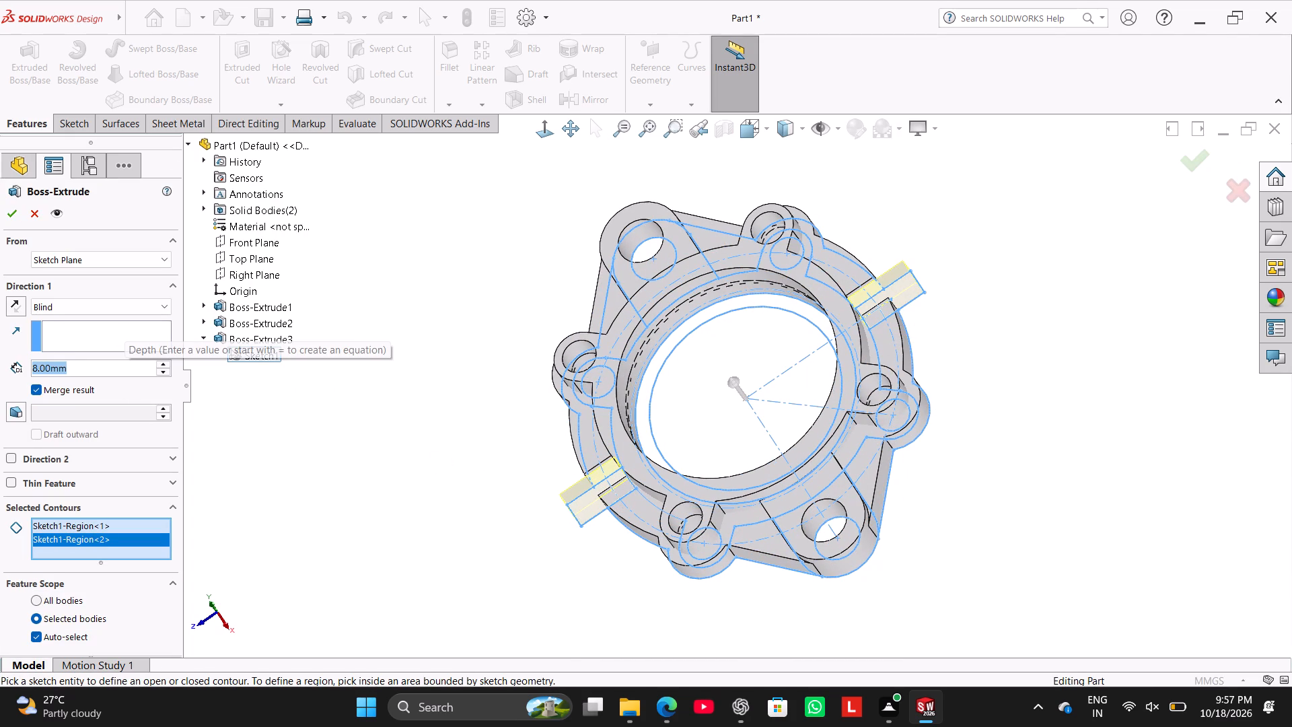
type("14")
key("Return")
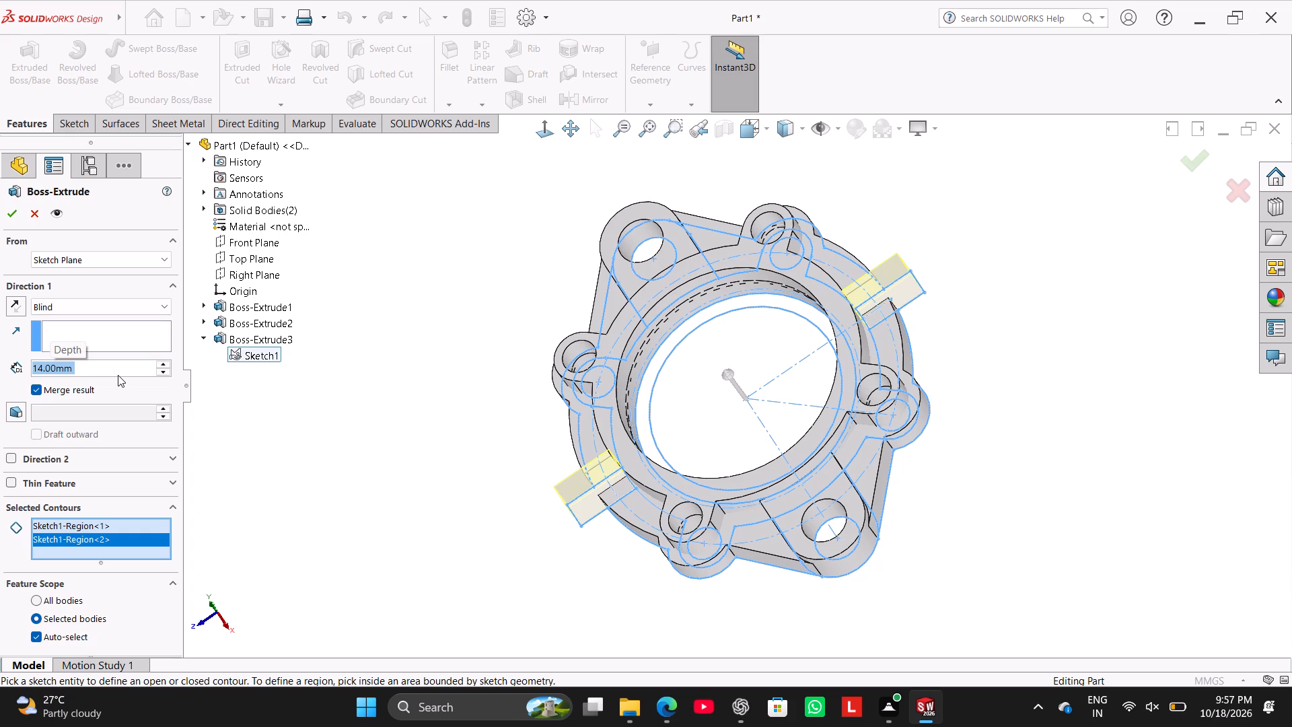
Start the tab extrusion at an 8 mm offset from the sketch plane and complete the feature.
left_click(124, 252)
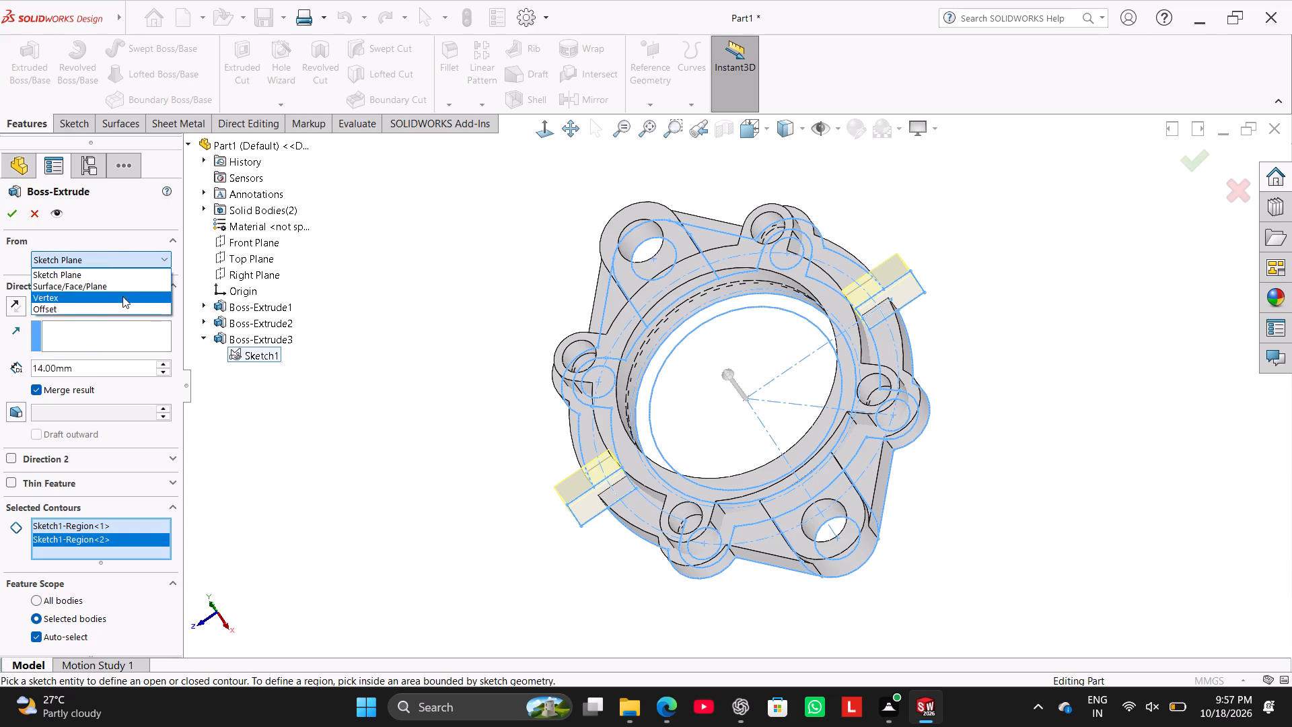
left_click(121, 306)
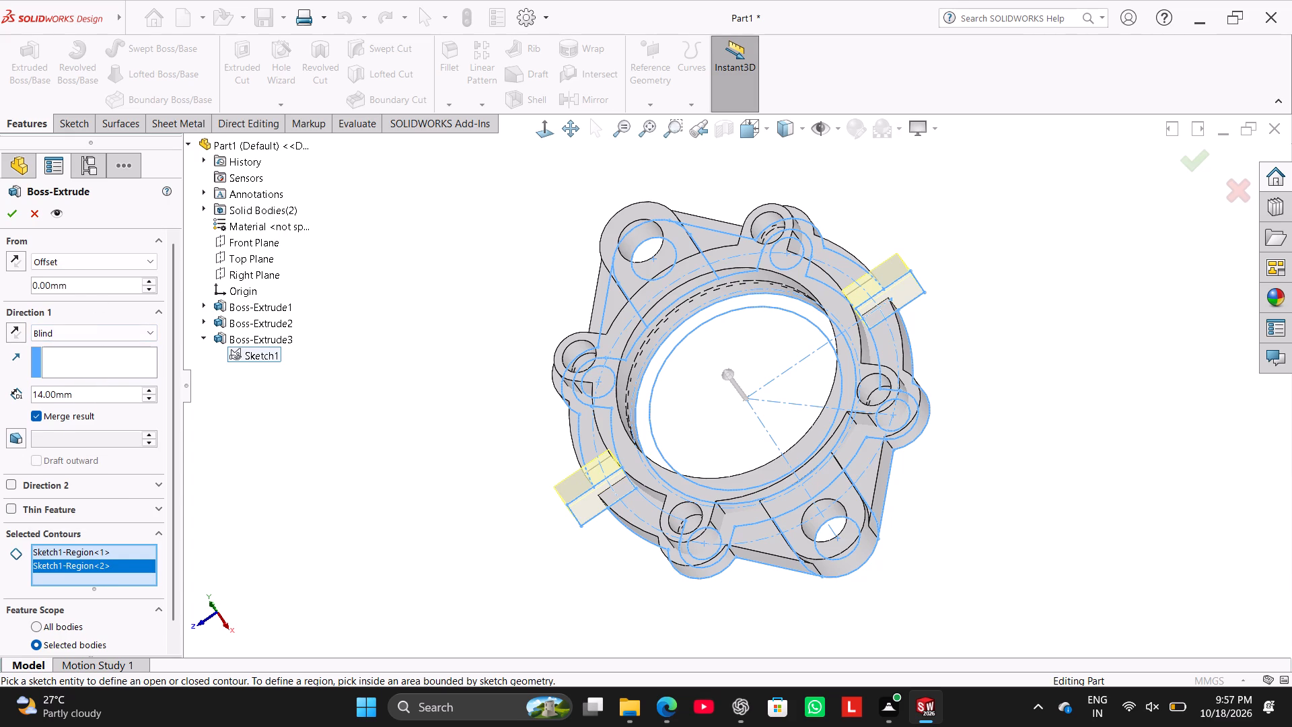
double_click(94, 291)
key("8")
key("Return")
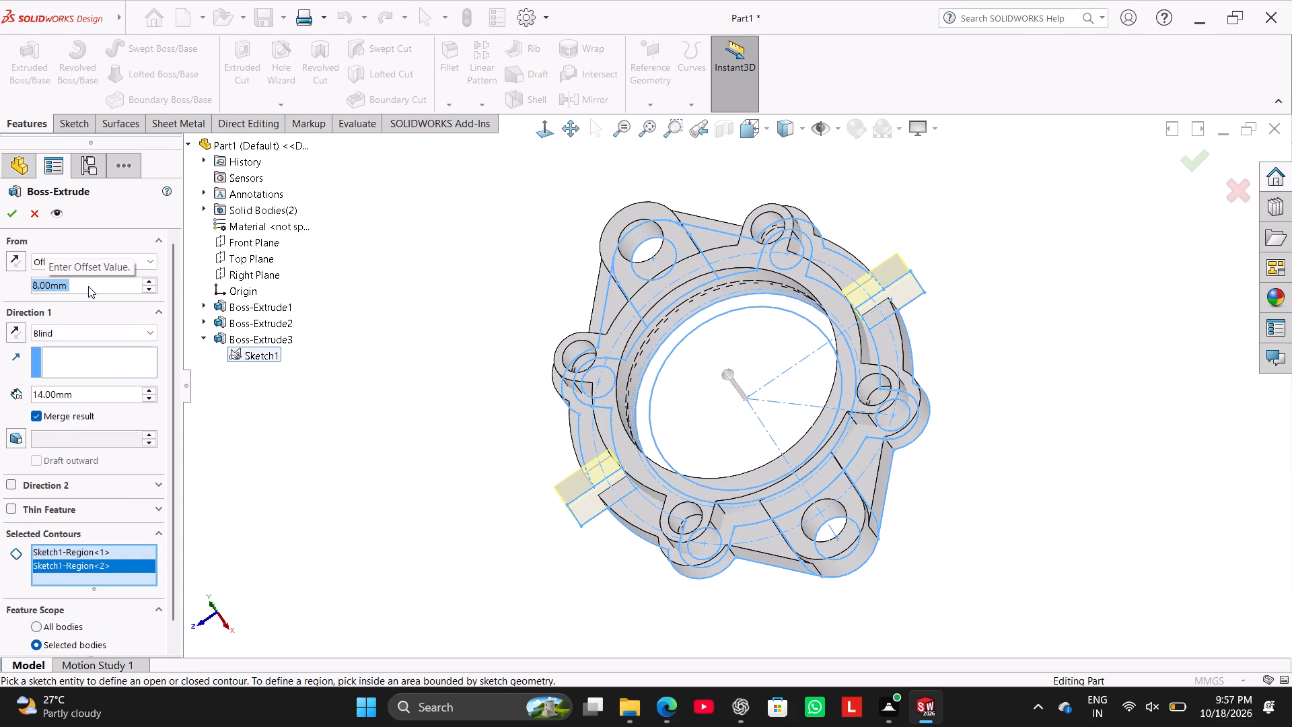
left_click(5, 217)
left_click(399, 425)
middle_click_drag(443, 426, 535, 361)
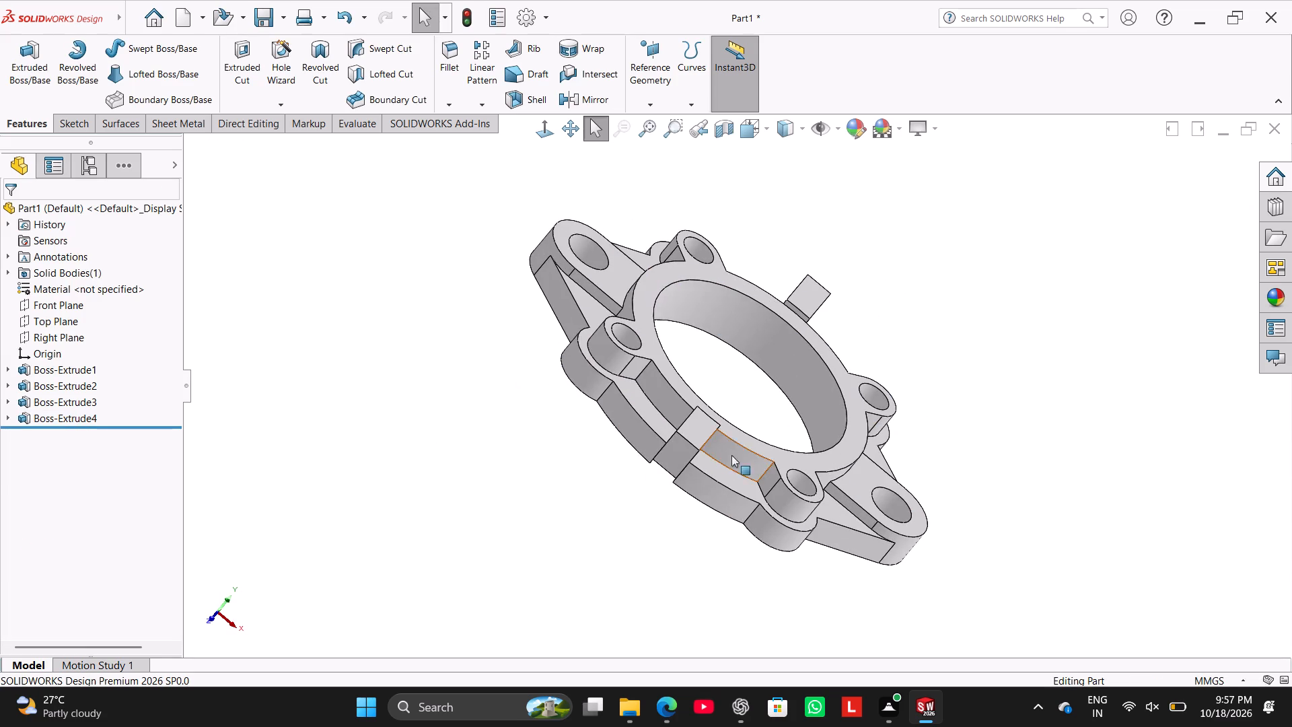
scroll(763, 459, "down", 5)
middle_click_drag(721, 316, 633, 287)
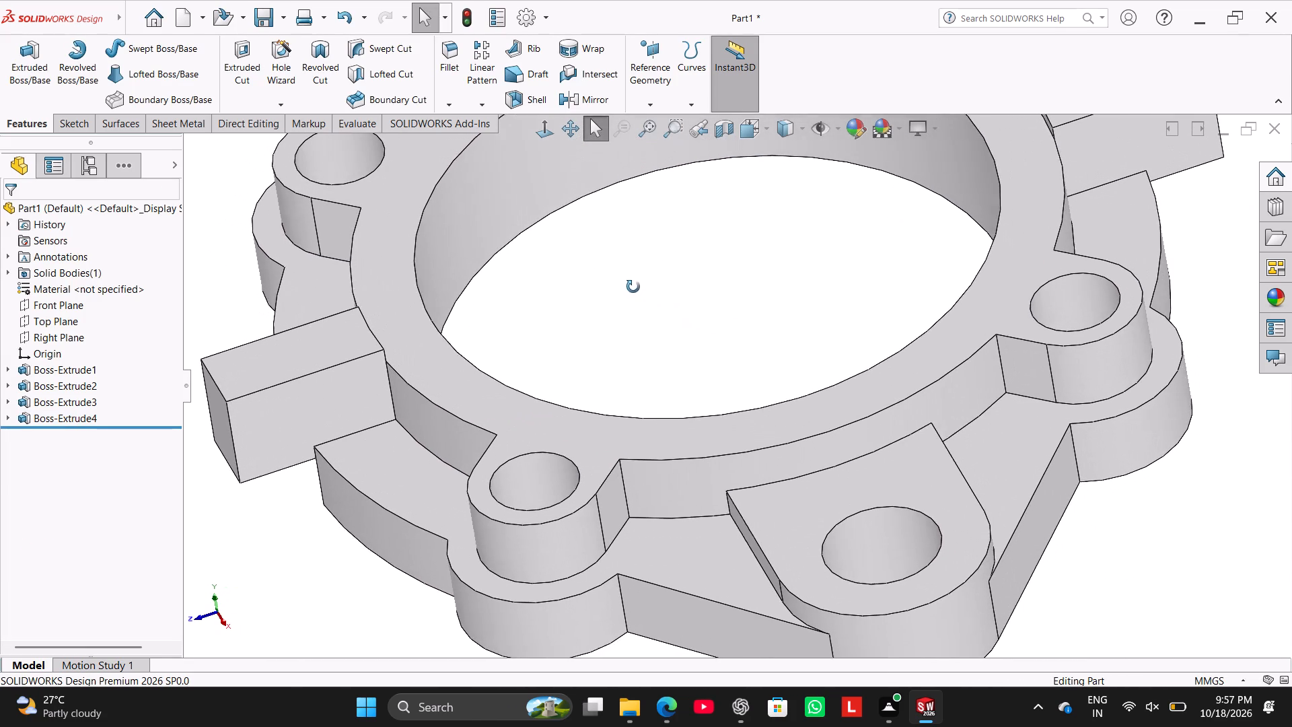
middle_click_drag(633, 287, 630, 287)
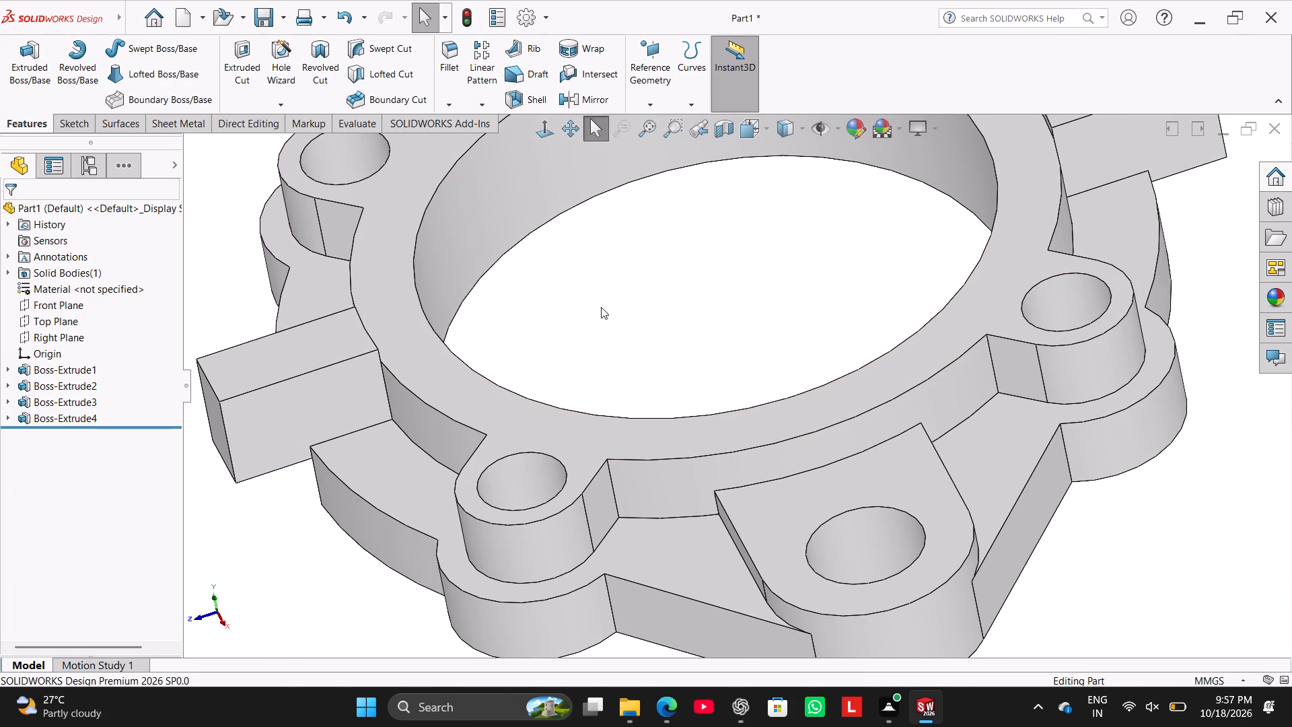